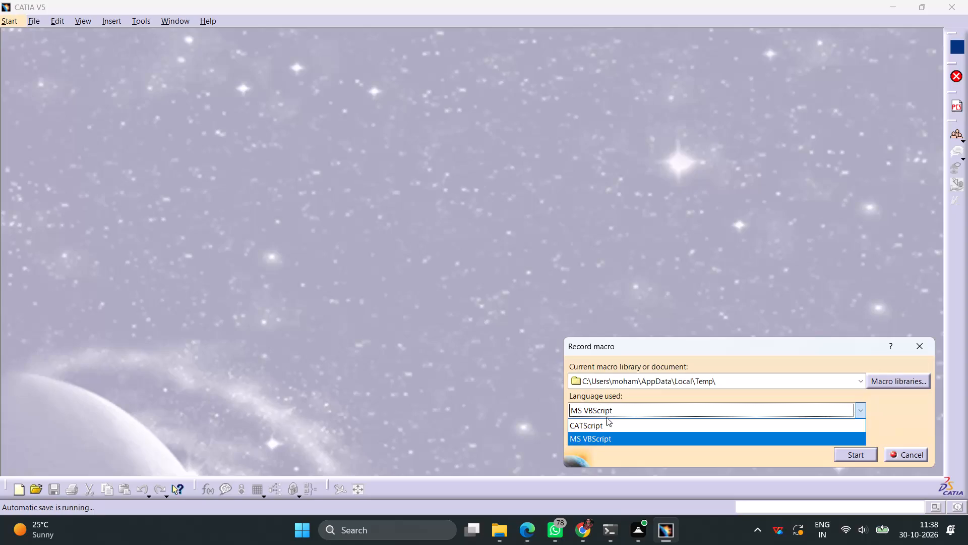
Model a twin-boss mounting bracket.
Set the macro language to CATScript and start recording the macro.
{"action": "left_click", "coordinate": [589, 429]}
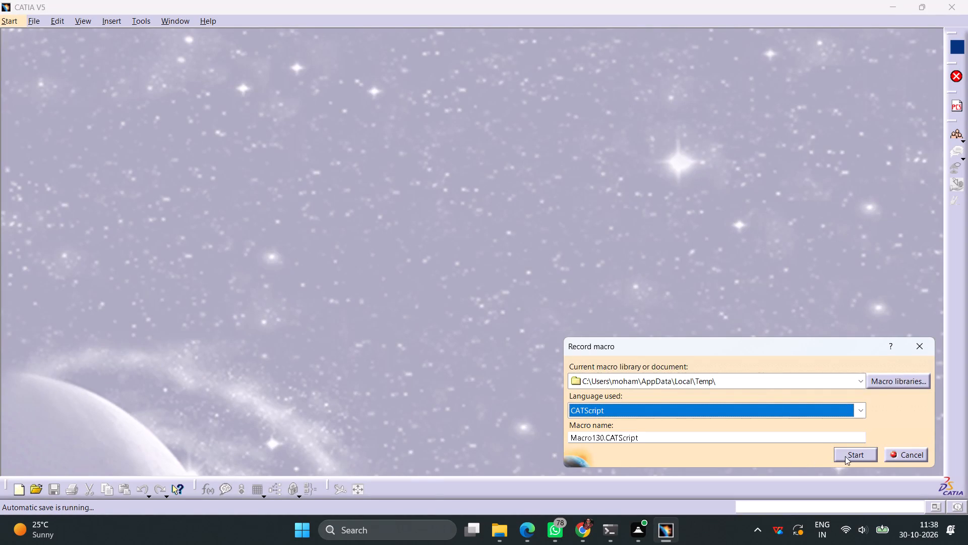
{"action": "left_click", "coordinate": [845, 456]}
Create a new part in the Part Design workbench.
{"action": "left_click", "coordinate": [22, 26]}
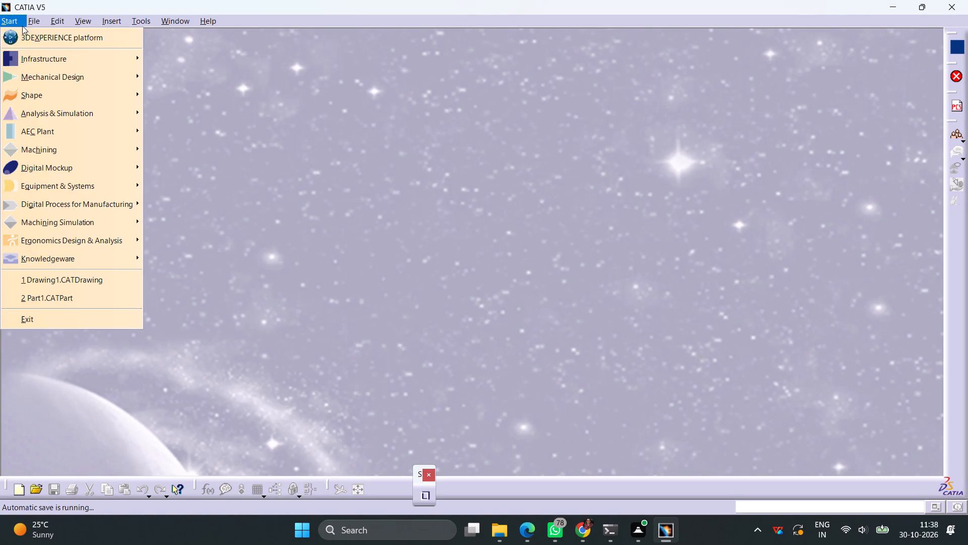
{"action": "left_click", "coordinate": [56, 77]}
{"action": "left_click", "coordinate": [185, 79]}
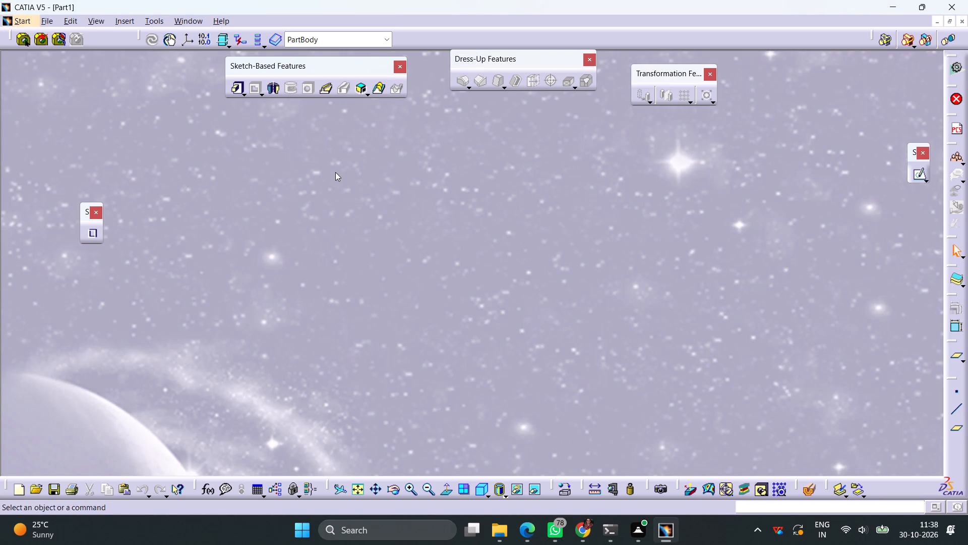
Sketch a centered rectangle about 58 by 40 mm on the yz plane, centred on the vertical axis about 43 mm below the origin.
{"action": "left_click", "coordinate": [487, 288]}
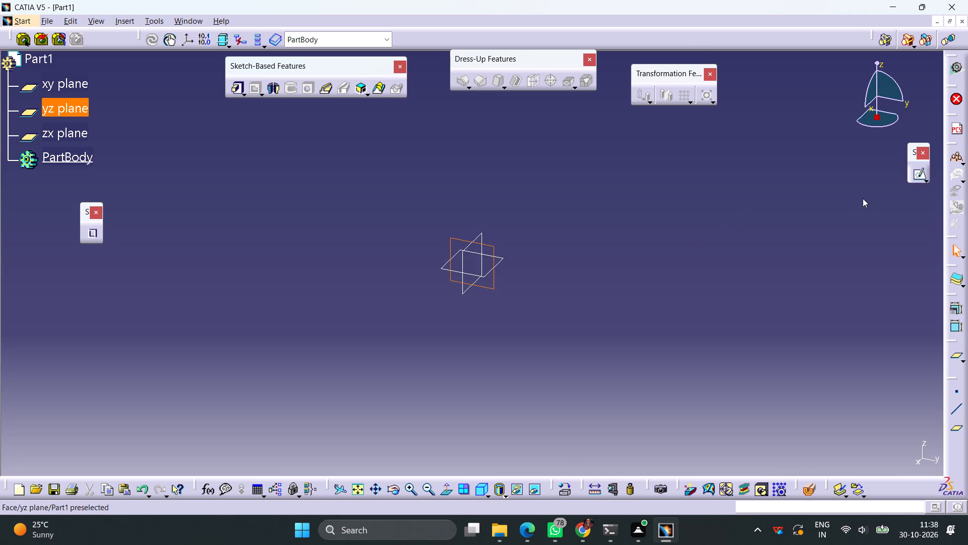
{"action": "left_click", "coordinate": [913, 179]}
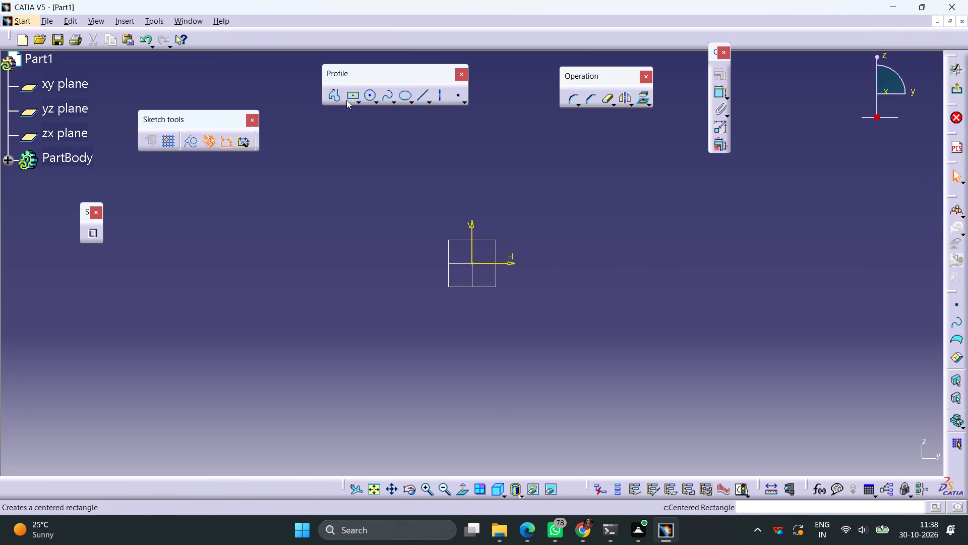
{"action": "left_click", "coordinate": [352, 97]}
{"action": "left_click", "coordinate": [472, 339]}
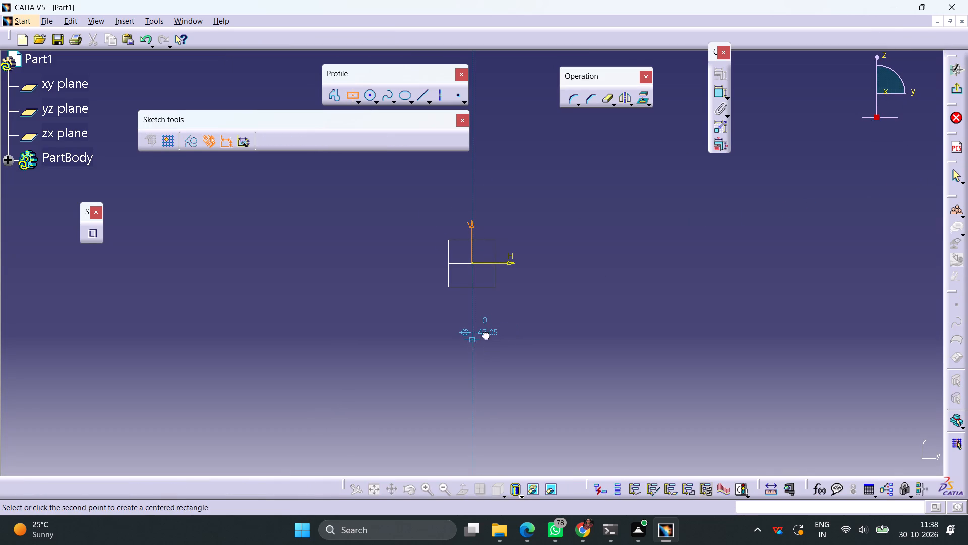
{"action": "left_click", "coordinate": [523, 304]}
{"action": "left_click", "coordinate": [573, 305]}
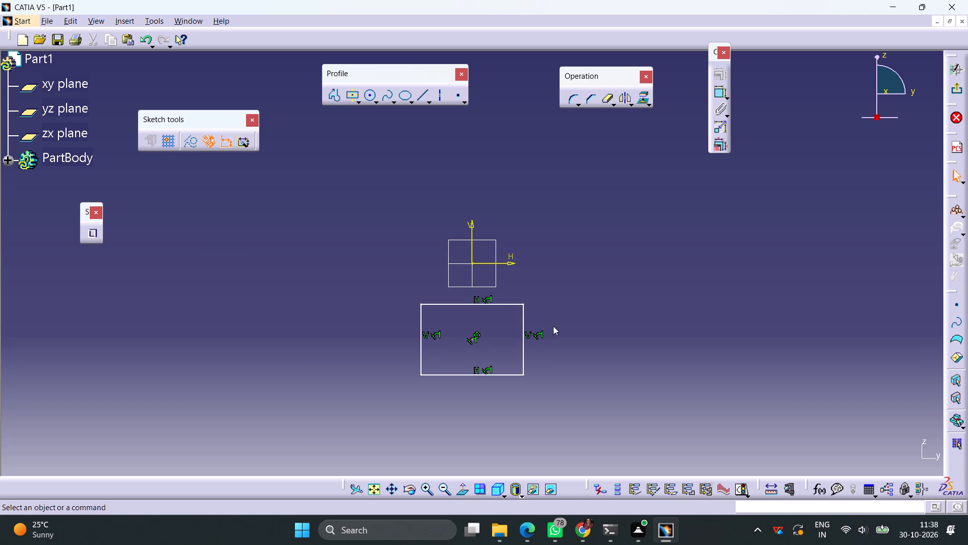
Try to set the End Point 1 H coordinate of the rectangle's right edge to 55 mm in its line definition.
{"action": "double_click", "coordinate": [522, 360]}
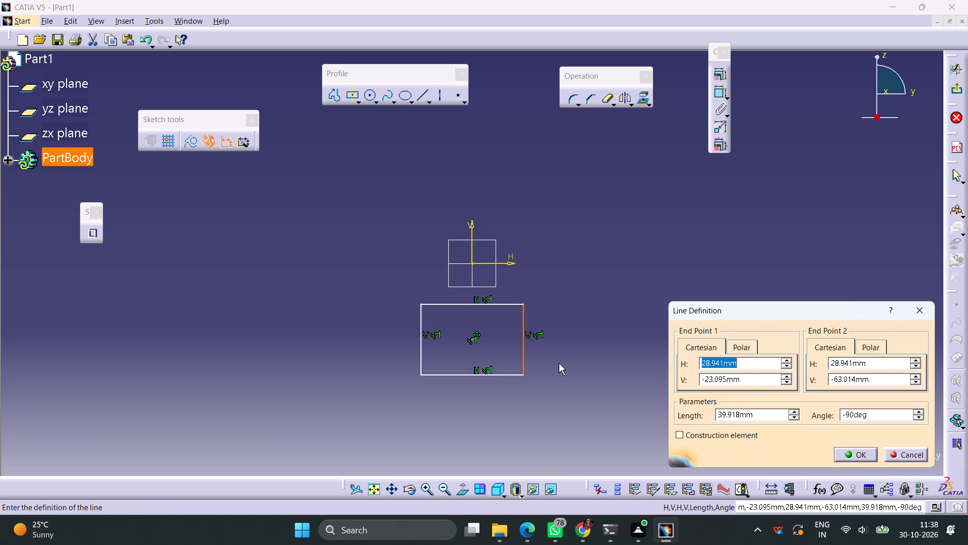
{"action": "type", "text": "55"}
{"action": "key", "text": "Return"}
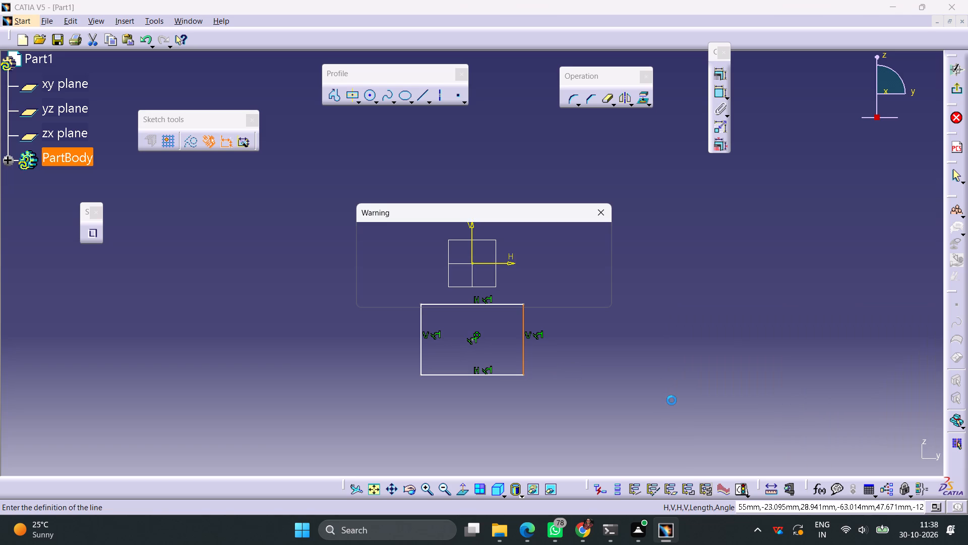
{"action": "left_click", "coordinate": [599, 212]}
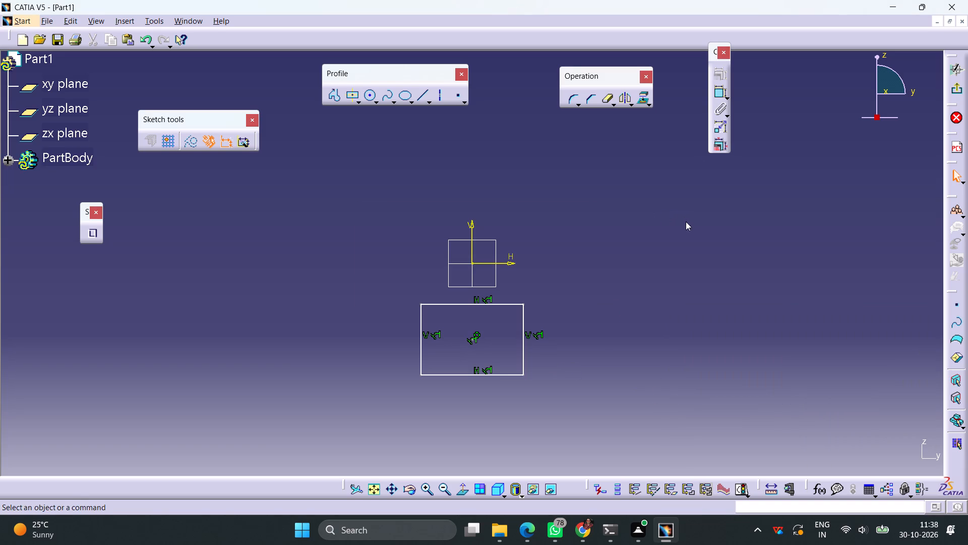
Add a length constraint to the rectangle's right edge and set it to 55 mm.
{"action": "left_click", "coordinate": [719, 95]}
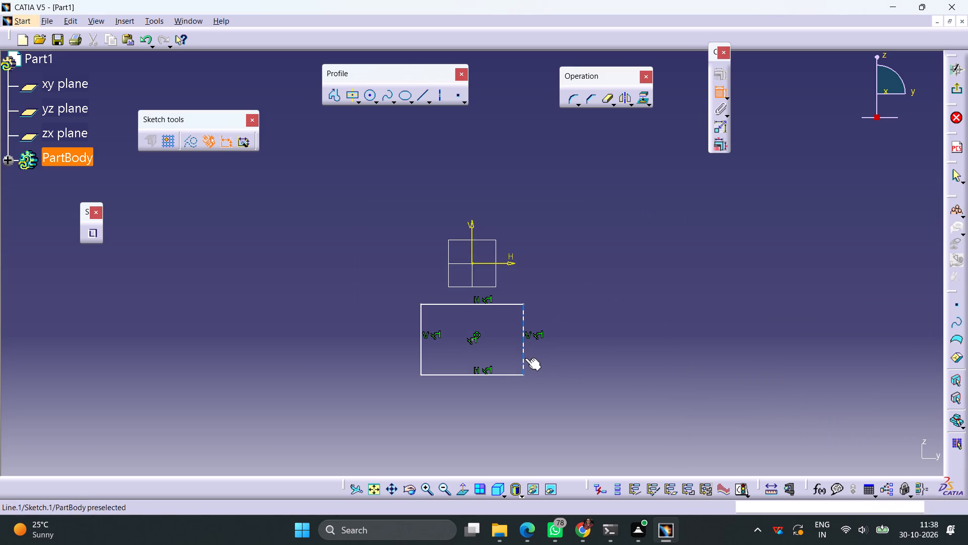
{"action": "left_click", "coordinate": [525, 358]}
{"action": "left_click", "coordinate": [577, 344]}
{"action": "double_click", "coordinate": [579, 339]}
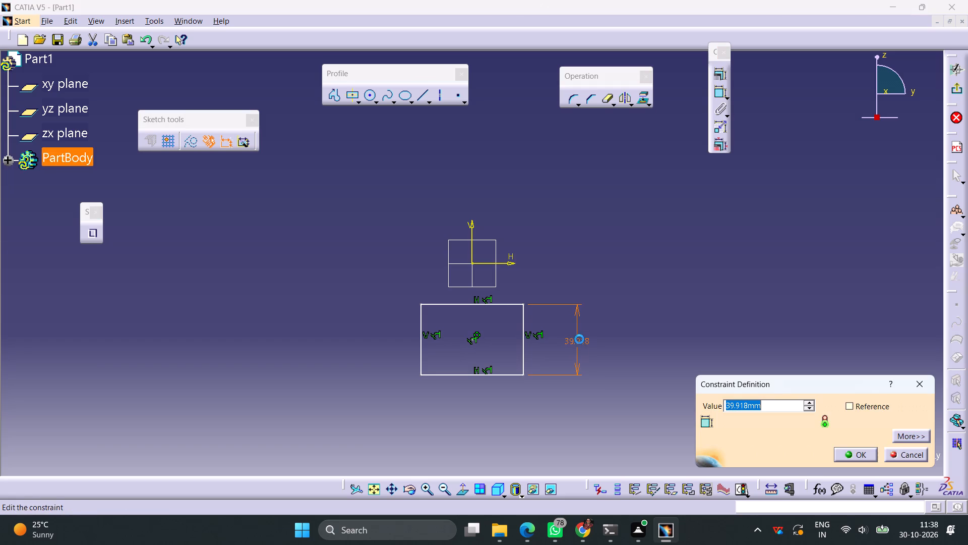
{"action": "type", "text": "55"}
{"action": "key", "text": "Return"}
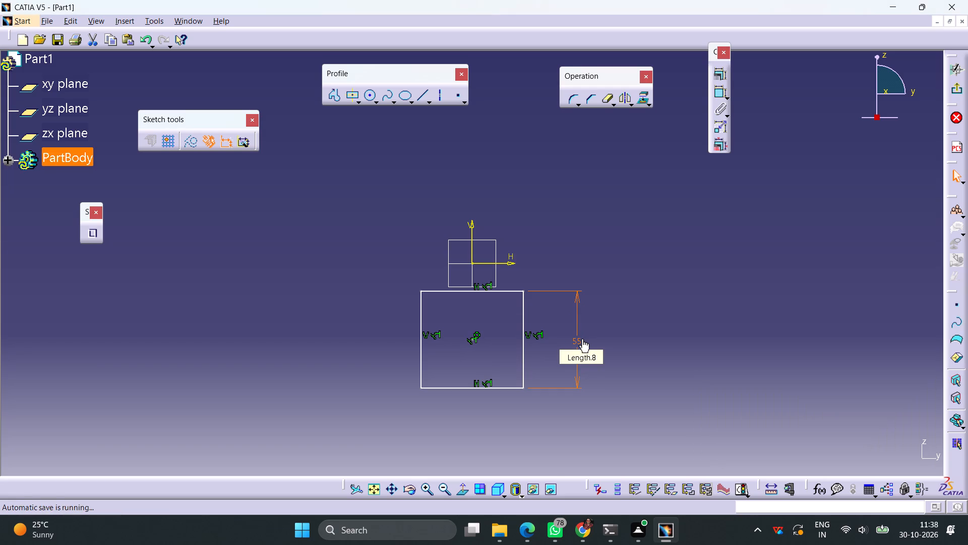
{"action": "left_click", "coordinate": [611, 336]}
Constrain the rectangle's top edge to be coincident with the sketch's H axis.
{"action": "left_click", "coordinate": [500, 291]}
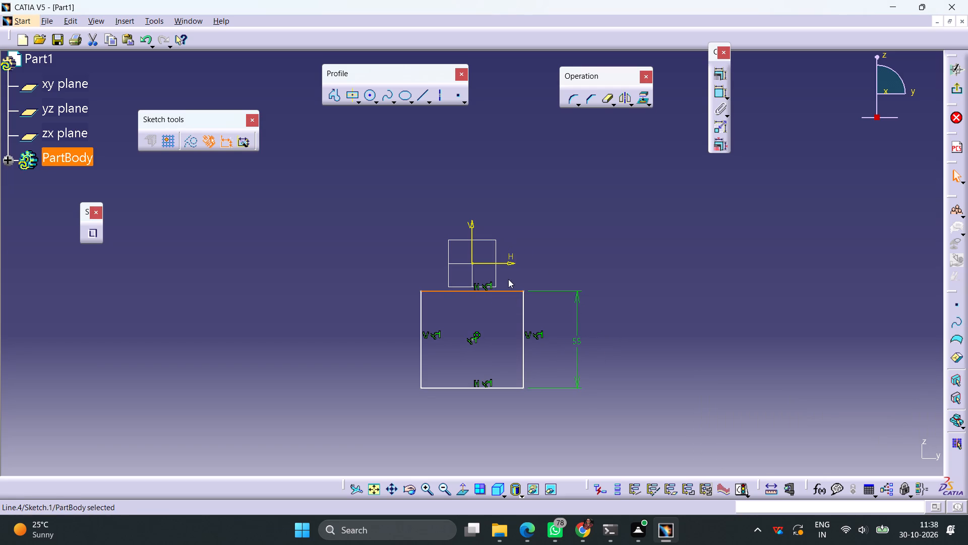
{"action": "left_click", "coordinate": [502, 264], "text": "ctrl"}
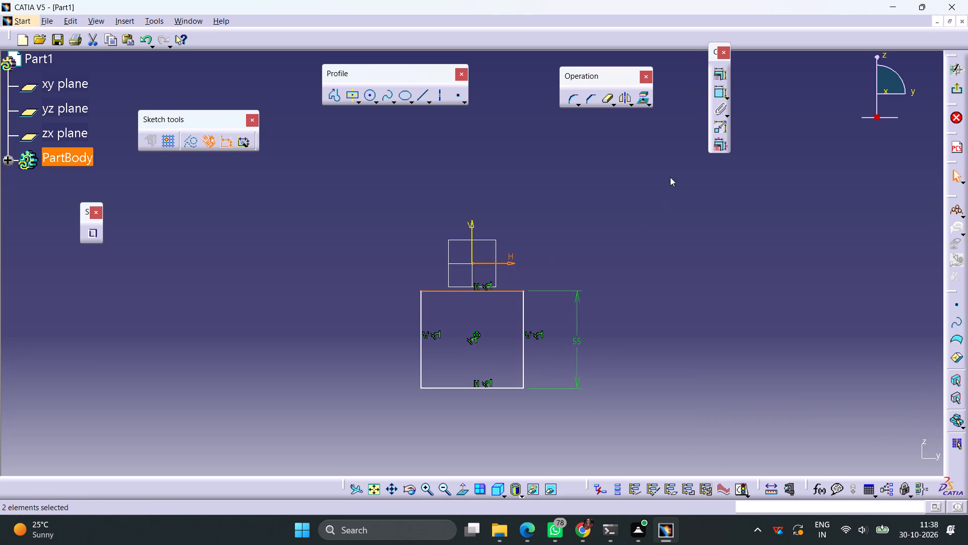
{"action": "left_click", "coordinate": [720, 78]}
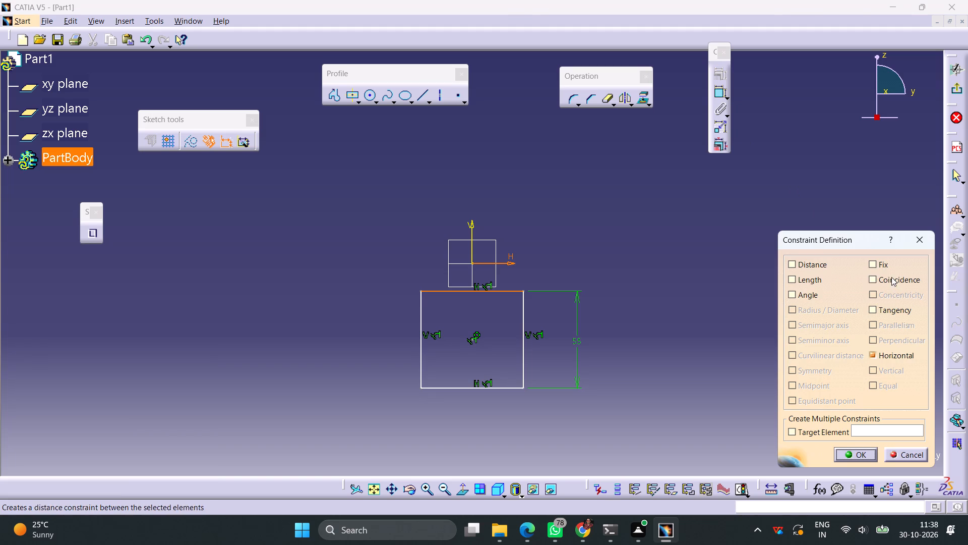
{"action": "left_click", "coordinate": [891, 277]}
{"action": "left_click", "coordinate": [869, 460]}
{"action": "left_click", "coordinate": [737, 348]}
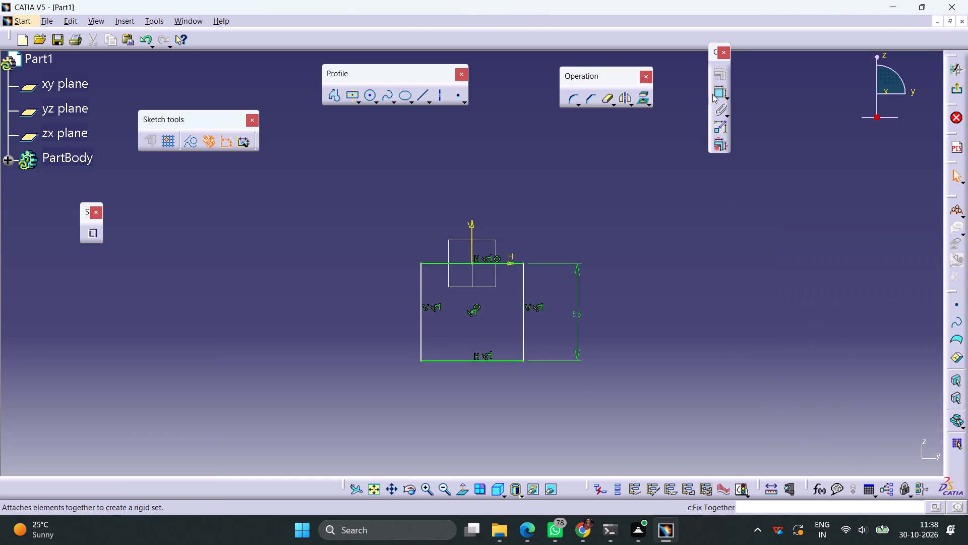
Constrain the length of the rectangle's bottom edge to 58 mm and exit the sketch.
{"action": "left_click", "coordinate": [720, 94]}
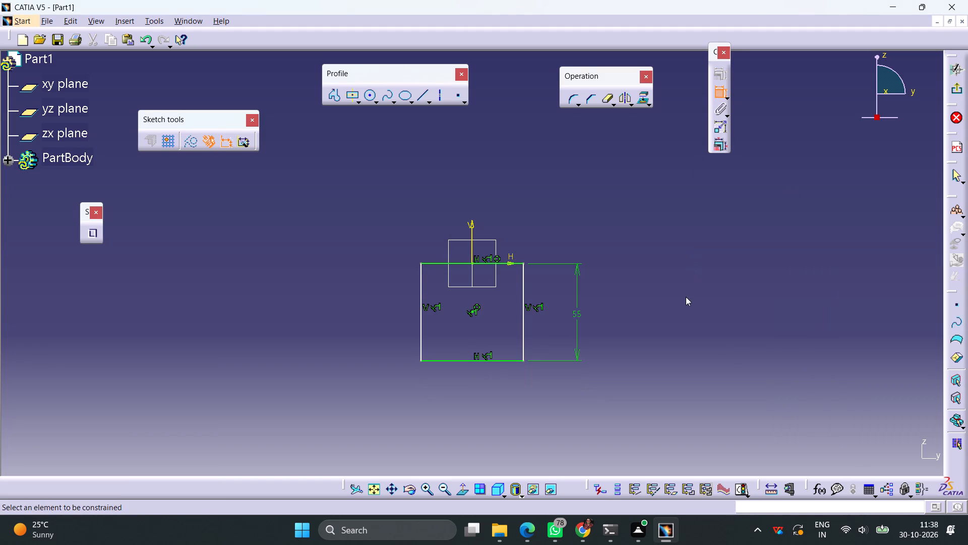
{"action": "left_click", "coordinate": [499, 361]}
{"action": "left_click", "coordinate": [491, 384]}
{"action": "double_click", "coordinate": [494, 383]}
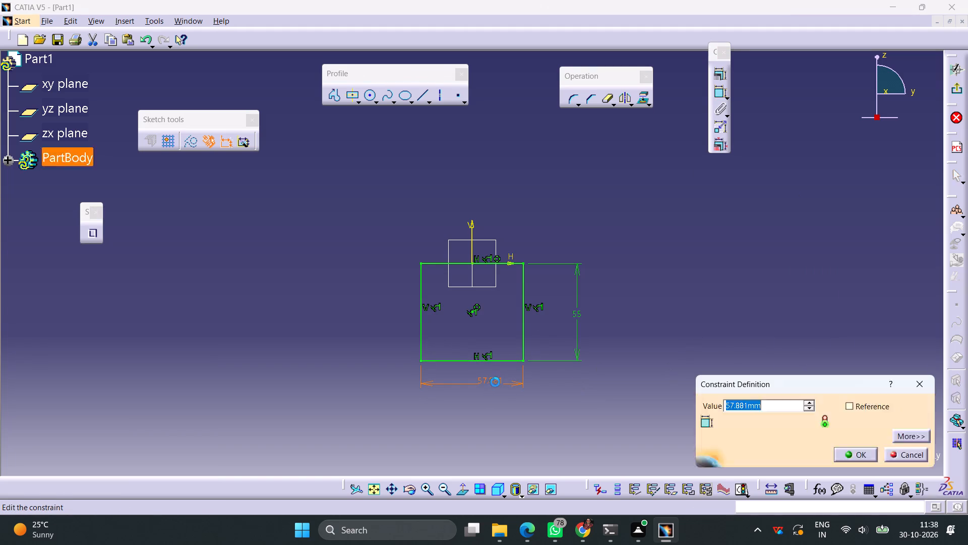
{"action": "type", "text": "58"}
{"action": "key", "text": "Return"}
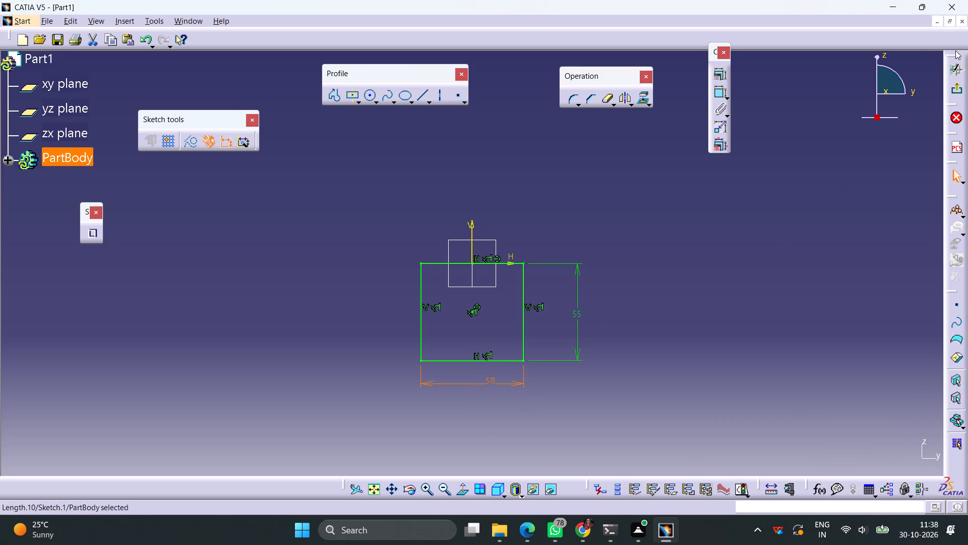
{"action": "left_click", "coordinate": [955, 87]}
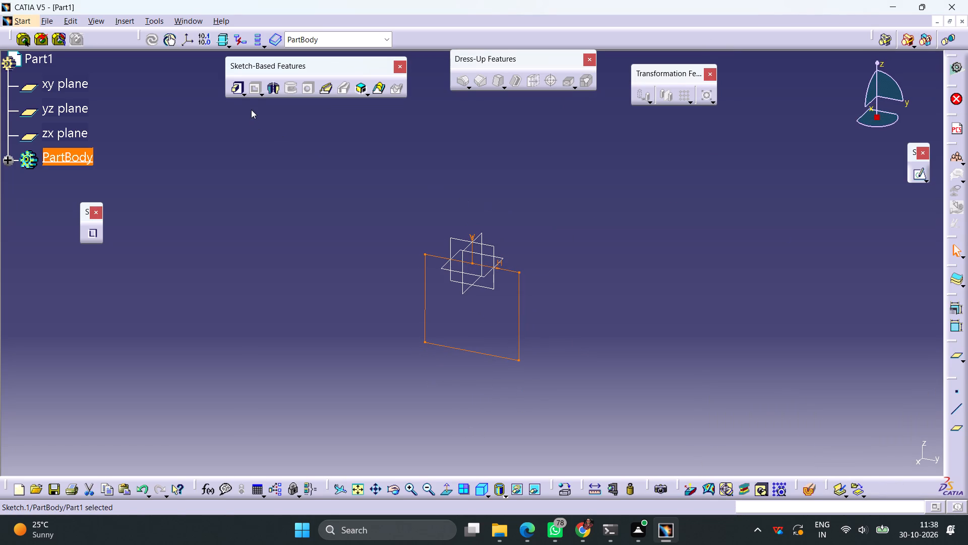
Pad the rectangle sketch with a length of 4 mm and Mirrored extent enabled.
{"action": "left_click", "coordinate": [235, 92]}
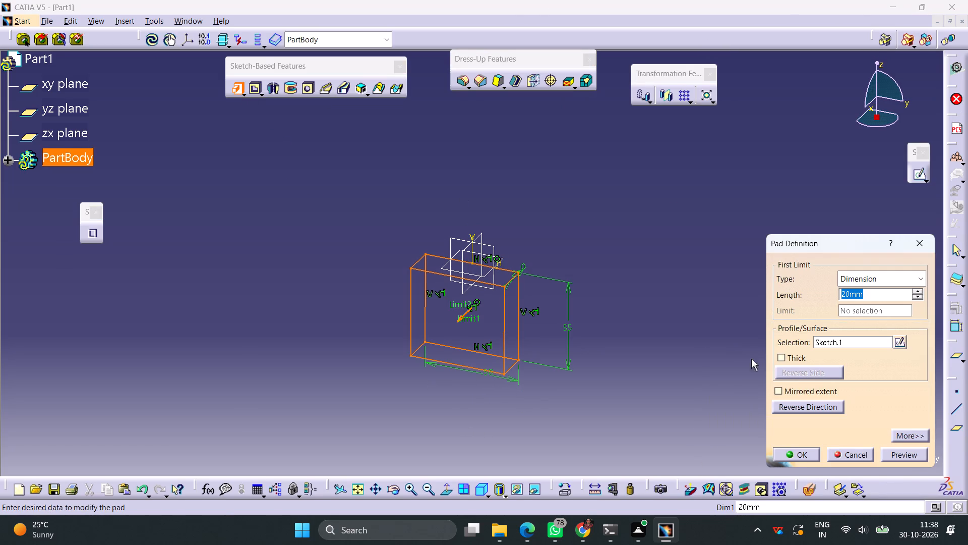
{"action": "left_click", "coordinate": [797, 393]}
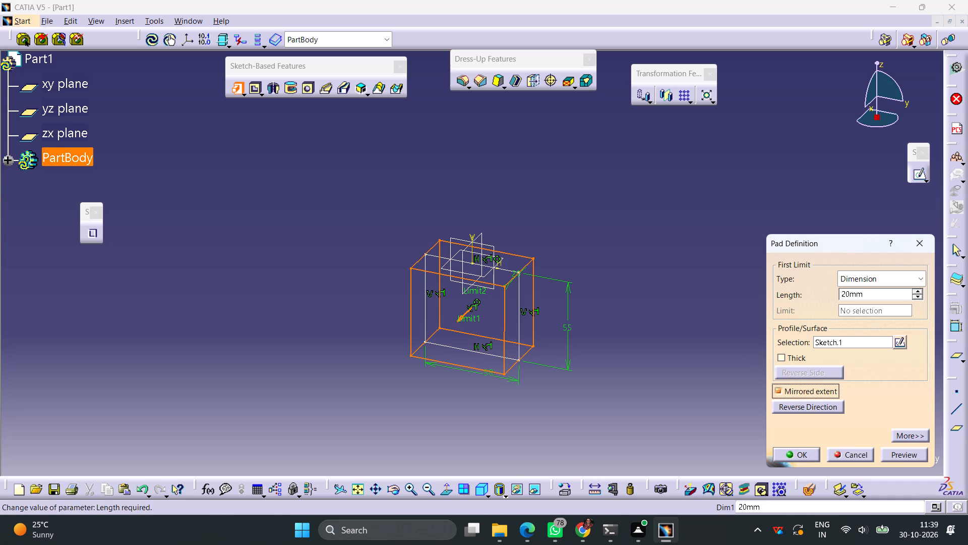
{"action": "left_click_drag", "start_coordinate": [868, 296], "coordinate": [769, 301]}
{"action": "key", "text": "4"}
{"action": "key", "text": "Return"}
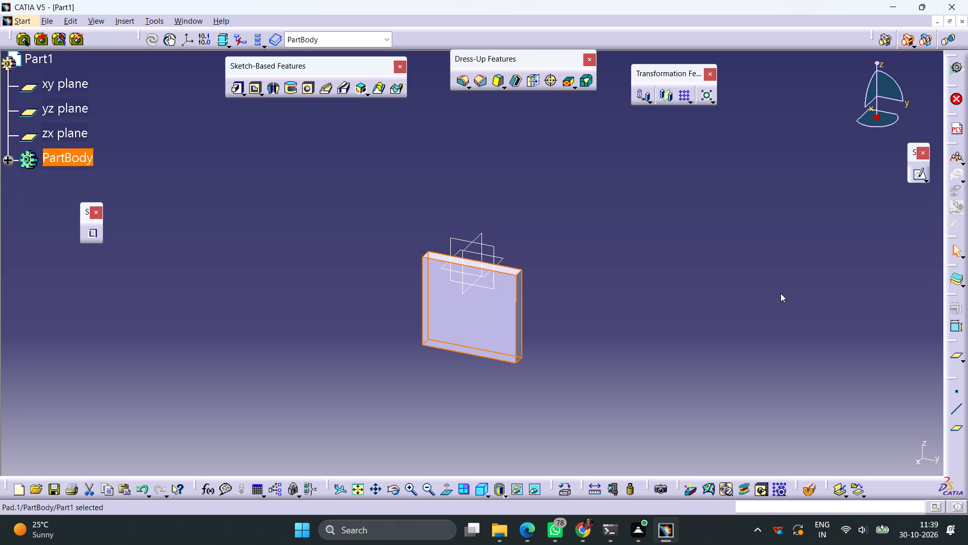
Set the pad's length to 5 mm and reopen its definition to check it.
{"action": "double_click", "coordinate": [466, 314]}
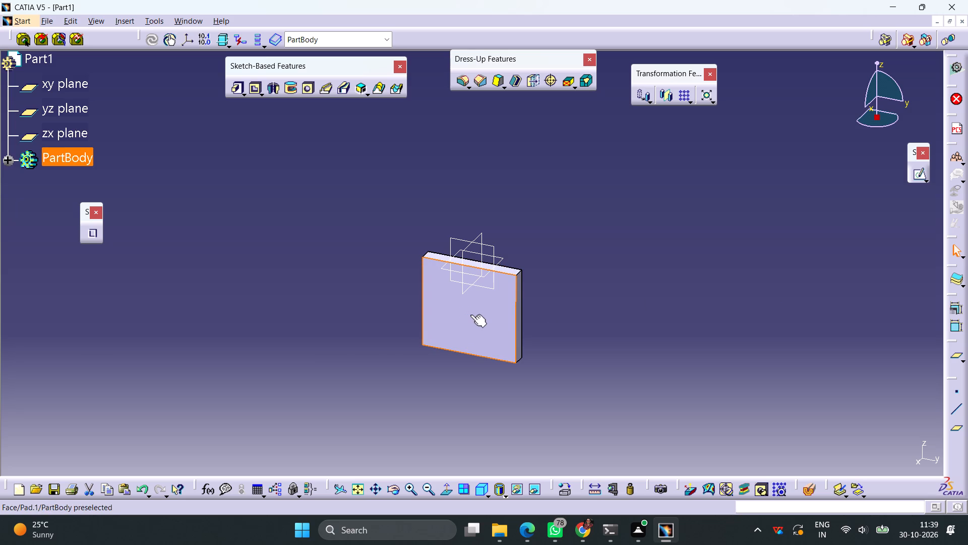
{"action": "double_click", "coordinate": [470, 314]}
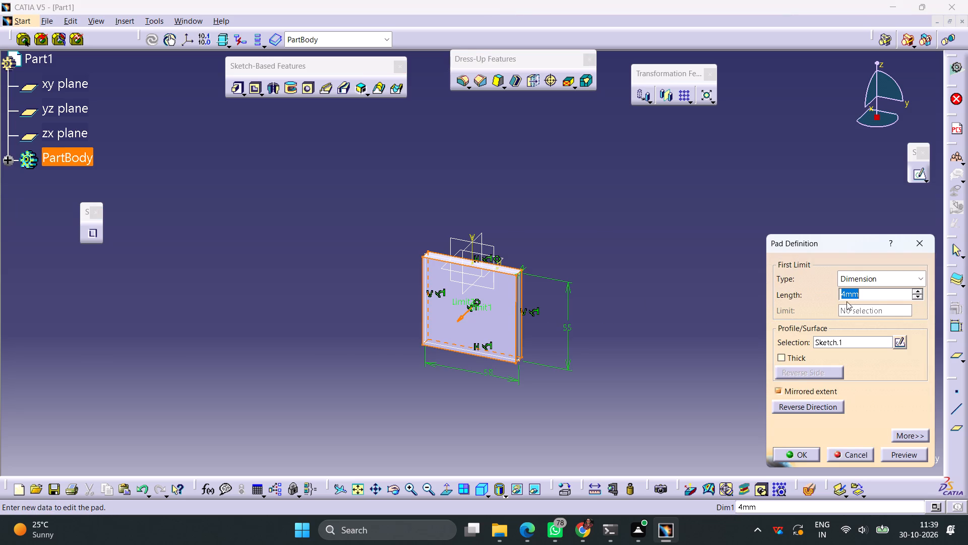
{"action": "key", "text": "5"}
{"action": "key", "text": "Return"}
{"action": "left_click", "coordinate": [470, 323]}
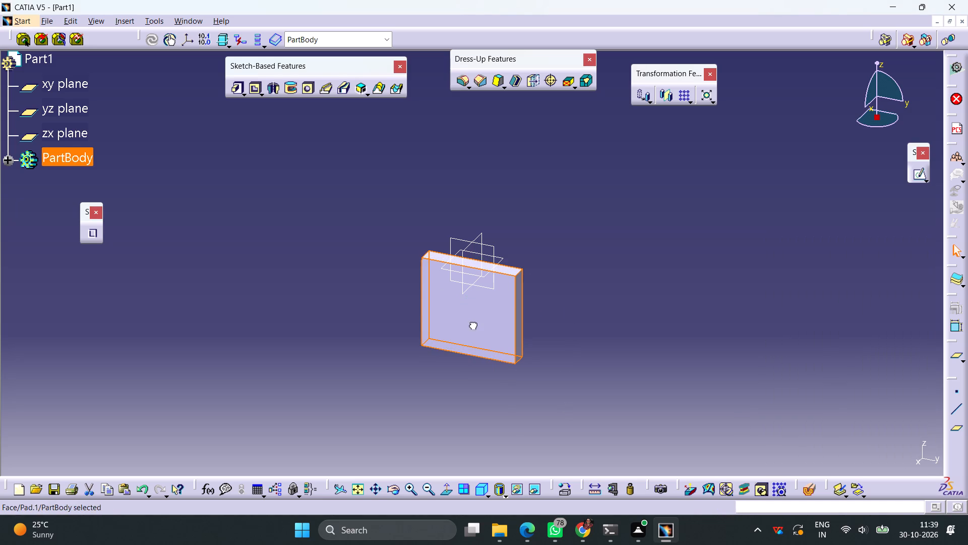
{"action": "left_click", "coordinate": [471, 322]}
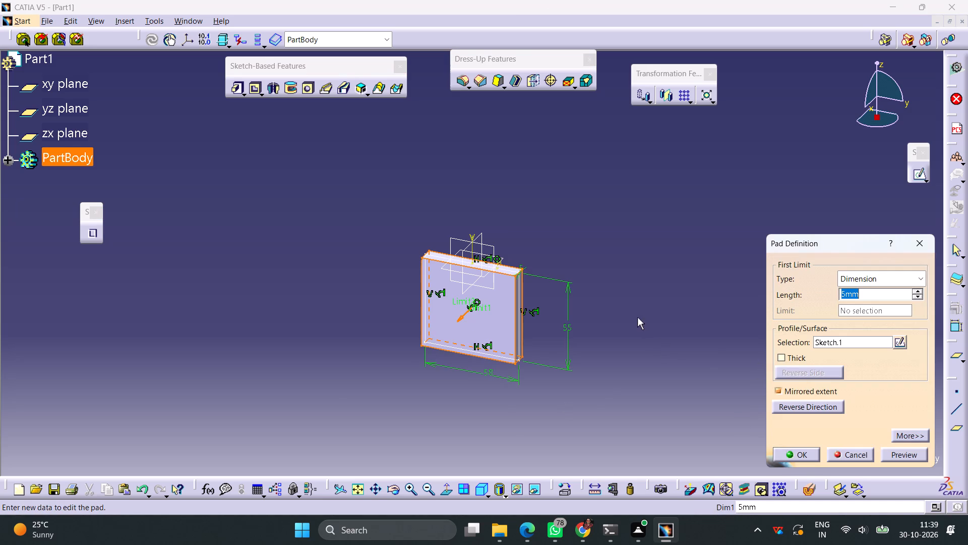
{"action": "middle_click_drag", "start_coordinate": [637, 317], "coordinate": [541, 366]}
{"action": "right_click_drag", "start_coordinate": [634, 315], "coordinate": [541, 366]}
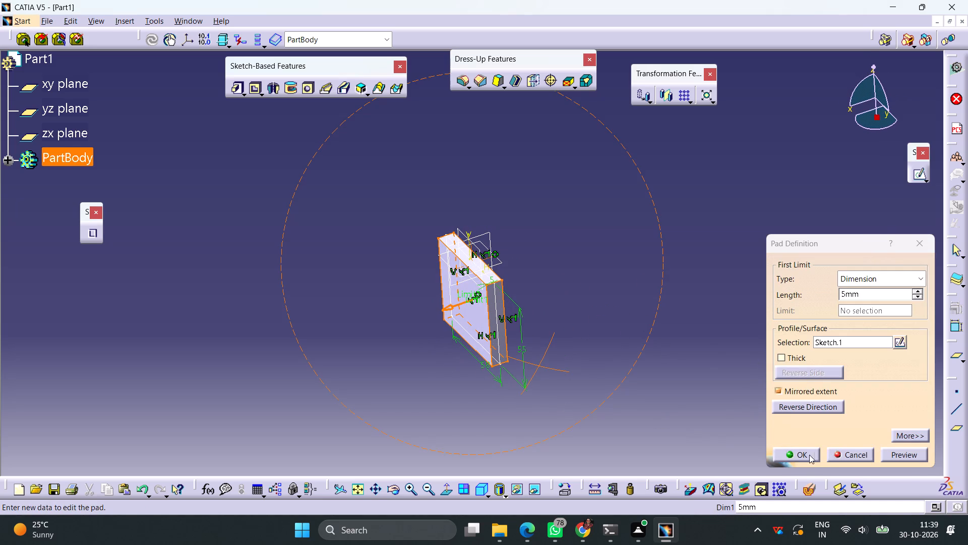
{"action": "left_click", "coordinate": [793, 456]}
{"action": "left_click", "coordinate": [706, 352]}
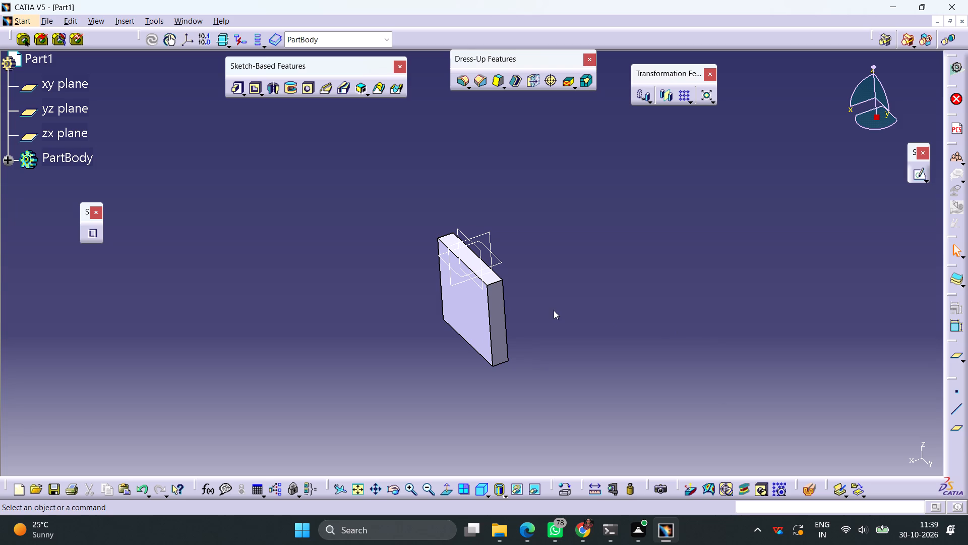
Sketch a centered rectangle about 1.8 by 5.2 mm on the pad's narrow side face, just outside its right edge near the H axis.
{"action": "left_click", "coordinate": [499, 311]}
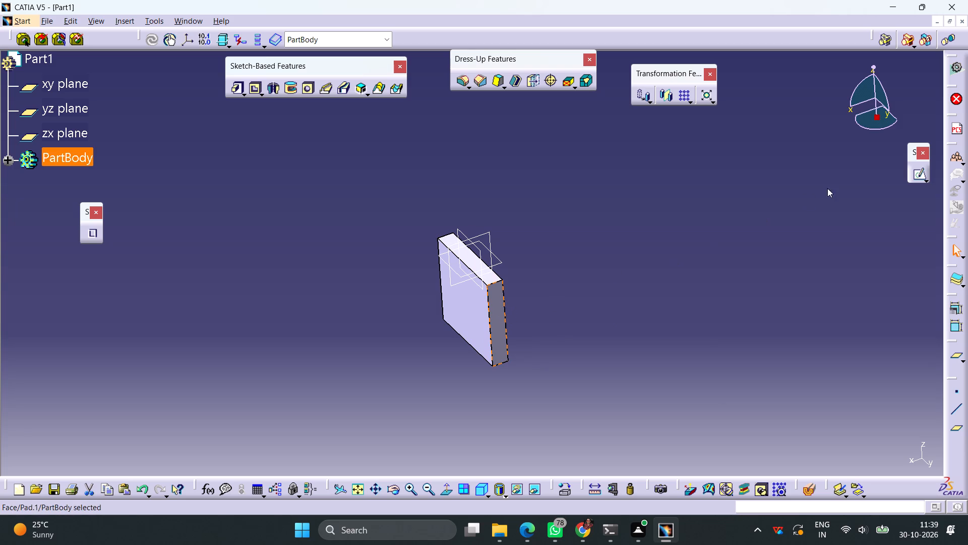
{"action": "left_click", "coordinate": [915, 177]}
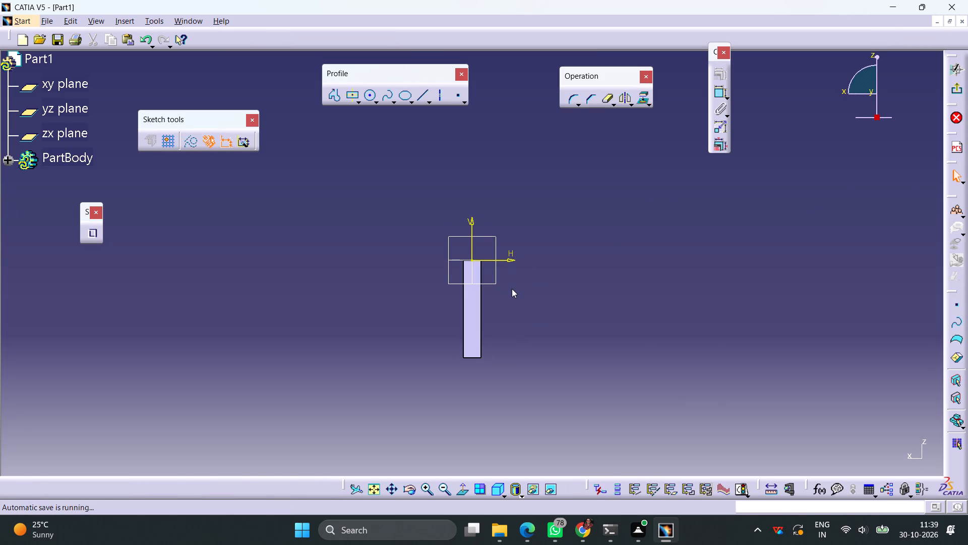
{"action": "middle_click_drag", "start_coordinate": [524, 304], "coordinate": [518, 196], "text": "ctrl"}
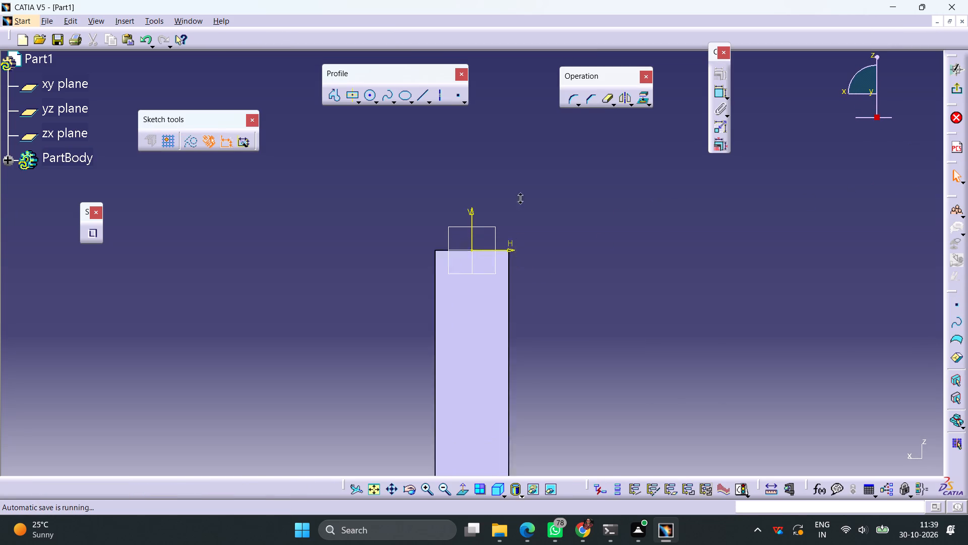
{"action": "middle_click_drag", "start_coordinate": [518, 196], "coordinate": [520, 190], "text": "ctrl"}
{"action": "left_click", "coordinate": [351, 98]}
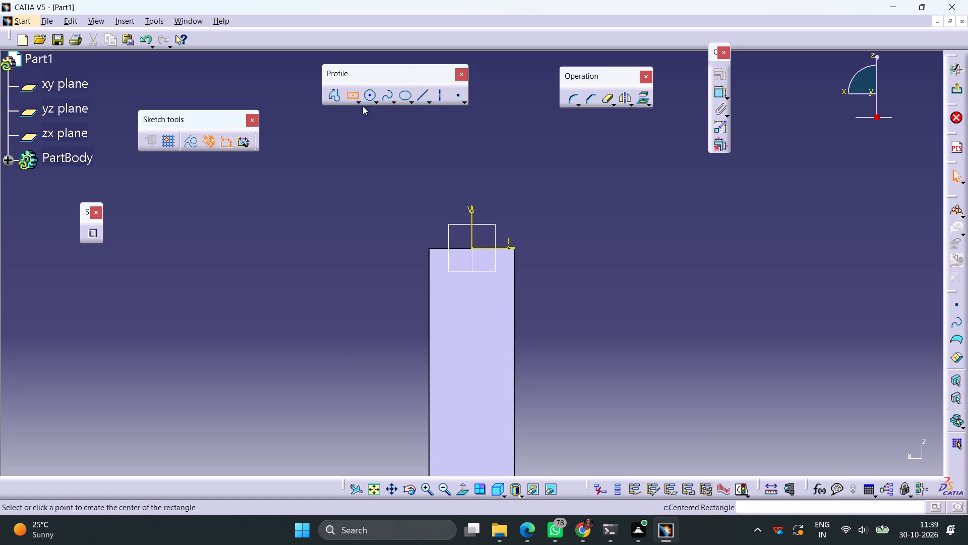
{"action": "left_click", "coordinate": [541, 280]}
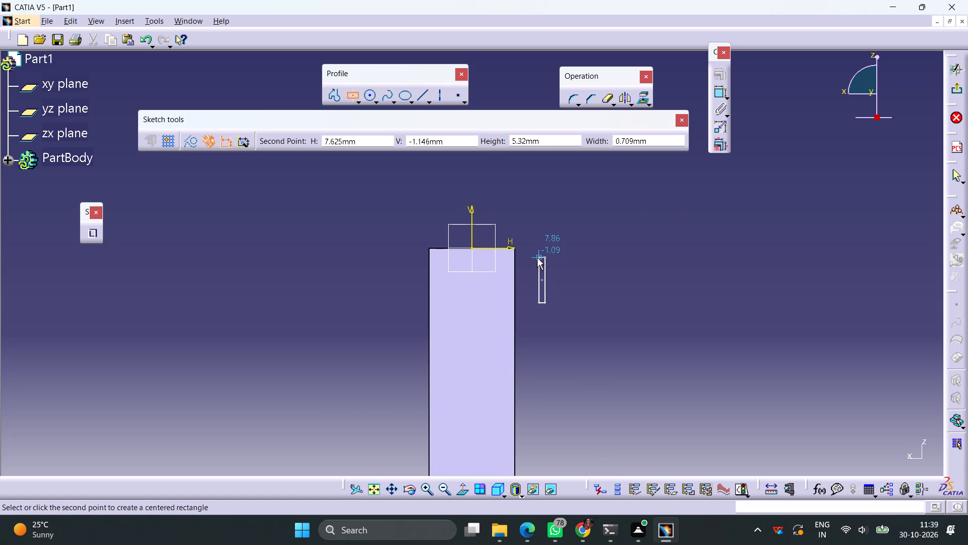
{"action": "left_click", "coordinate": [534, 258]}
{"action": "left_click", "coordinate": [597, 272]}
Constrain the length of the rectangle's right vertical edge to 10 mm.
{"action": "left_click", "coordinate": [550, 264]}
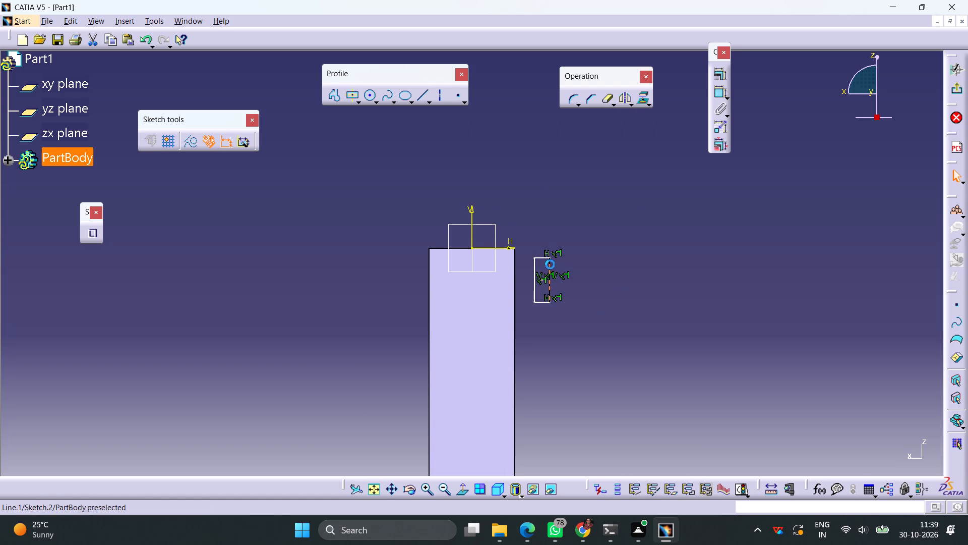
{"action": "left_click", "coordinate": [715, 92]}
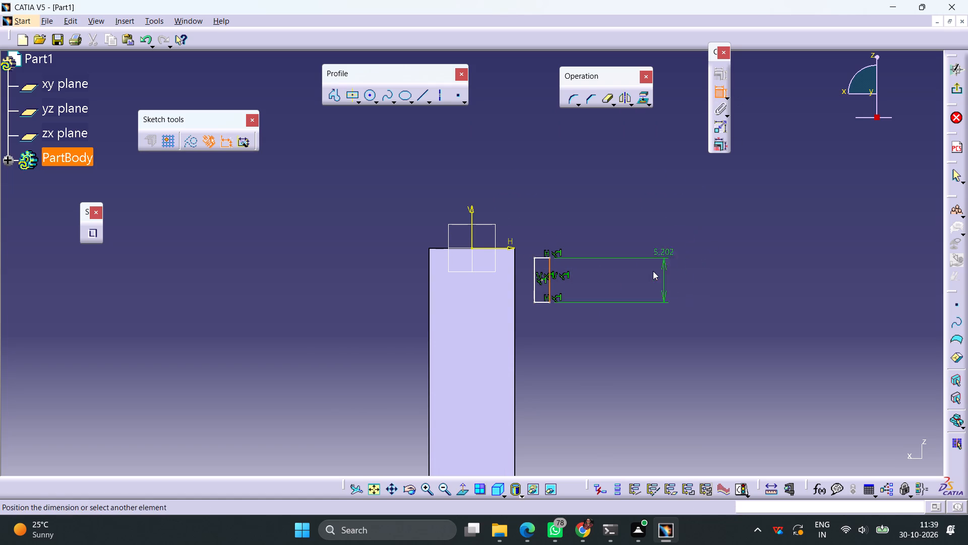
{"action": "left_click", "coordinate": [650, 275]}
{"action": "double_click", "coordinate": [658, 270]}
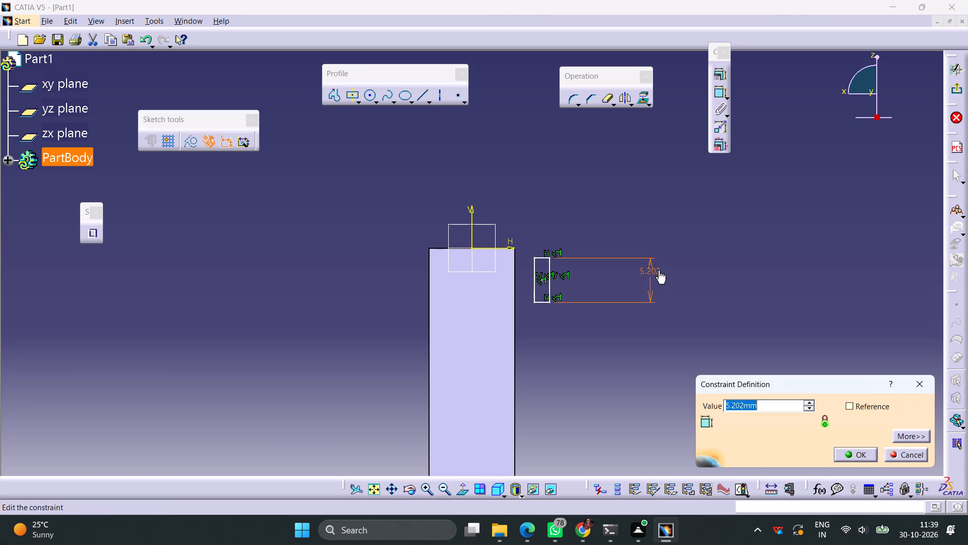
{"action": "type", "text": "10"}
{"action": "key", "text": "Return"}
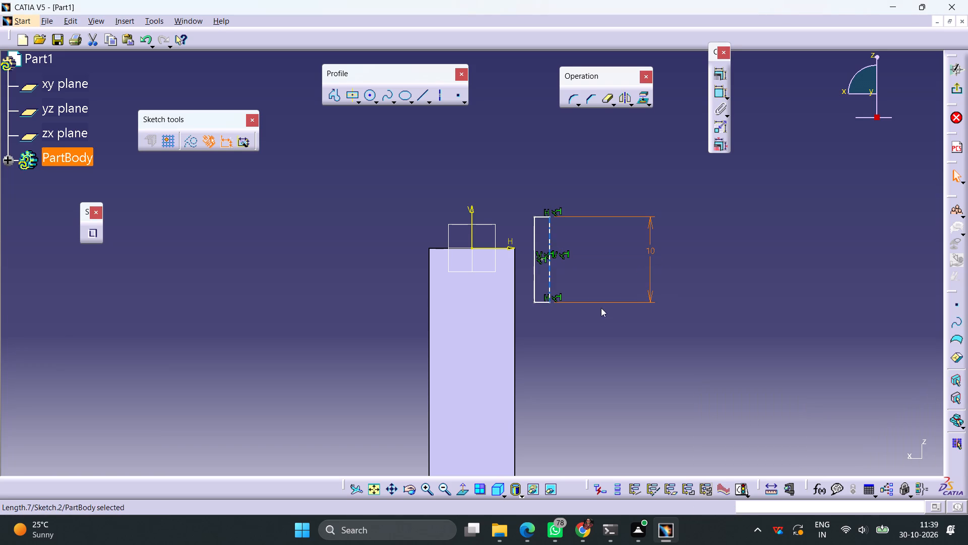
Constrain the length of the rectangle's bottom edge to 3 mm.
{"action": "left_click", "coordinate": [543, 303]}
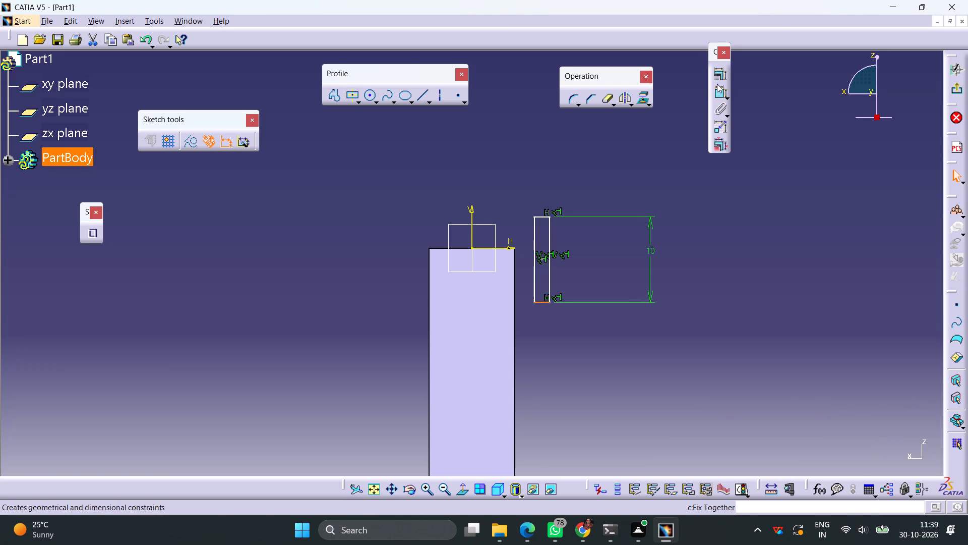
{"action": "left_click", "coordinate": [716, 89]}
{"action": "left_click", "coordinate": [636, 344]}
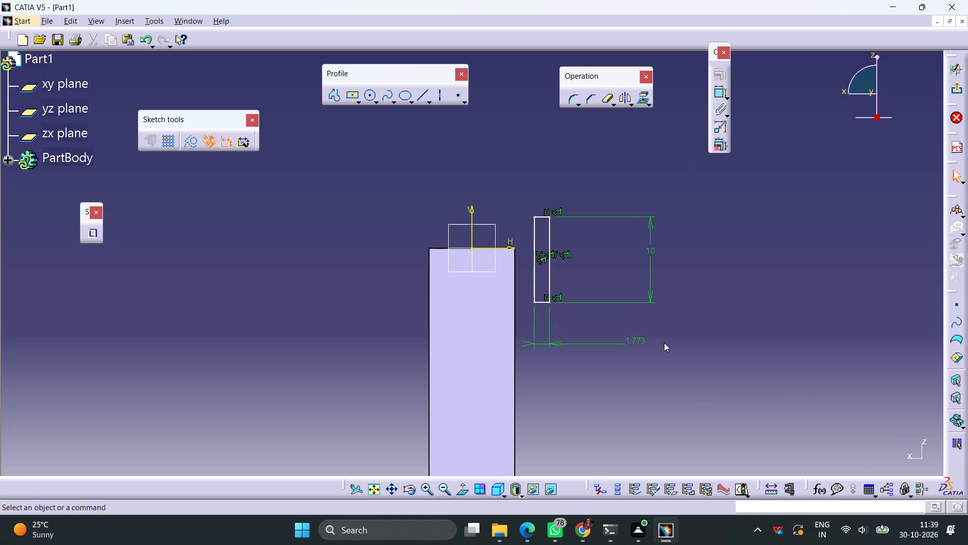
{"action": "double_click", "coordinate": [636, 343]}
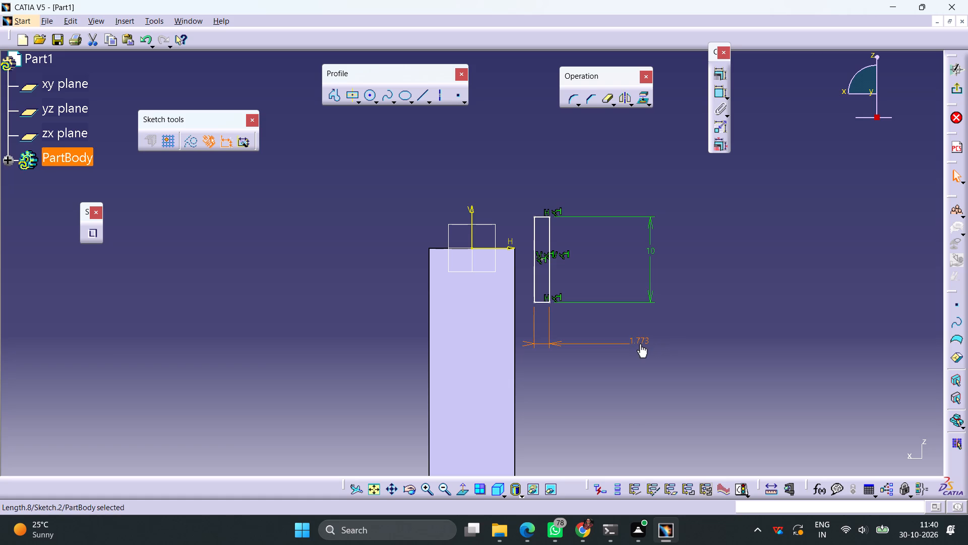
{"action": "double_click", "coordinate": [639, 344]}
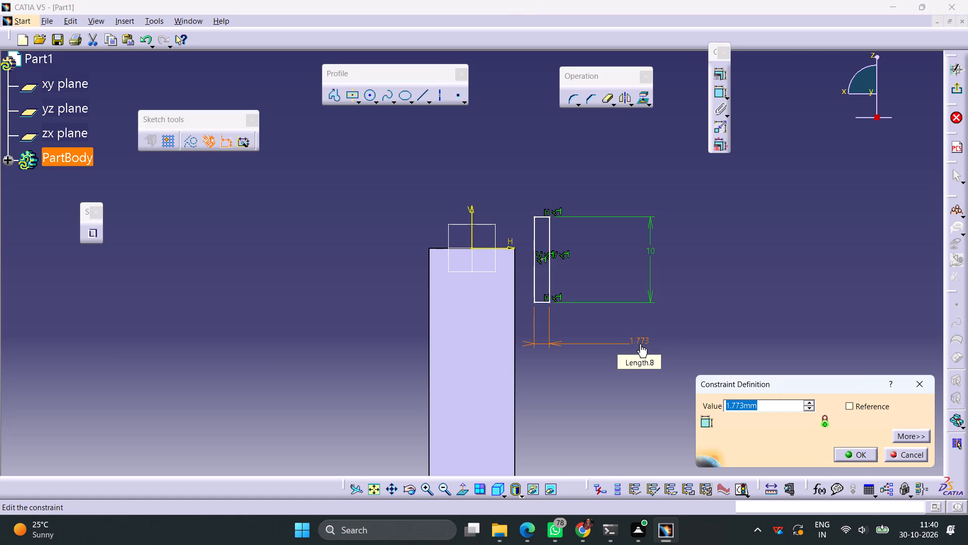
{"action": "key", "text": "3"}
{"action": "key", "text": "Return"}
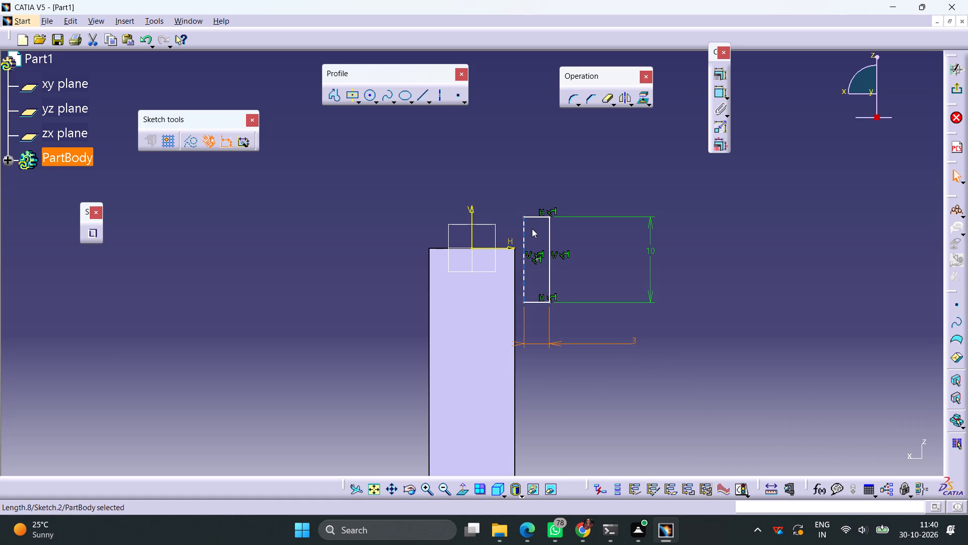
Constrain the rectangle's top edge to be coincident with the sketch's H axis.
{"action": "left_click", "coordinate": [535, 216]}
{"action": "left_click", "coordinate": [501, 251], "text": "ctrl"}
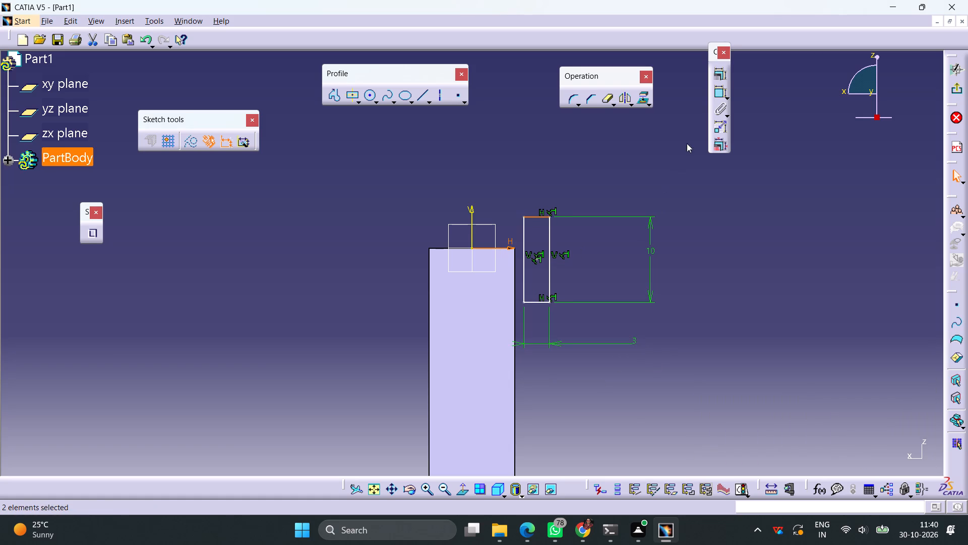
{"action": "left_click", "coordinate": [723, 70]}
{"action": "left_click", "coordinate": [882, 276]}
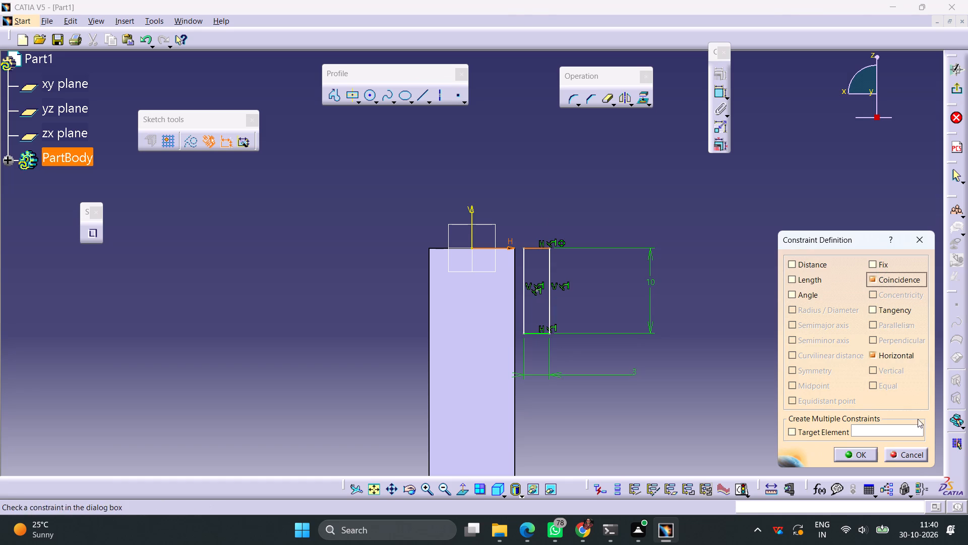
{"action": "left_click", "coordinate": [862, 456]}
Constrain the rectangle's left edge to be coincident with the pad's adjacent vertical edge and exit the sketch.
{"action": "left_click", "coordinate": [523, 316]}
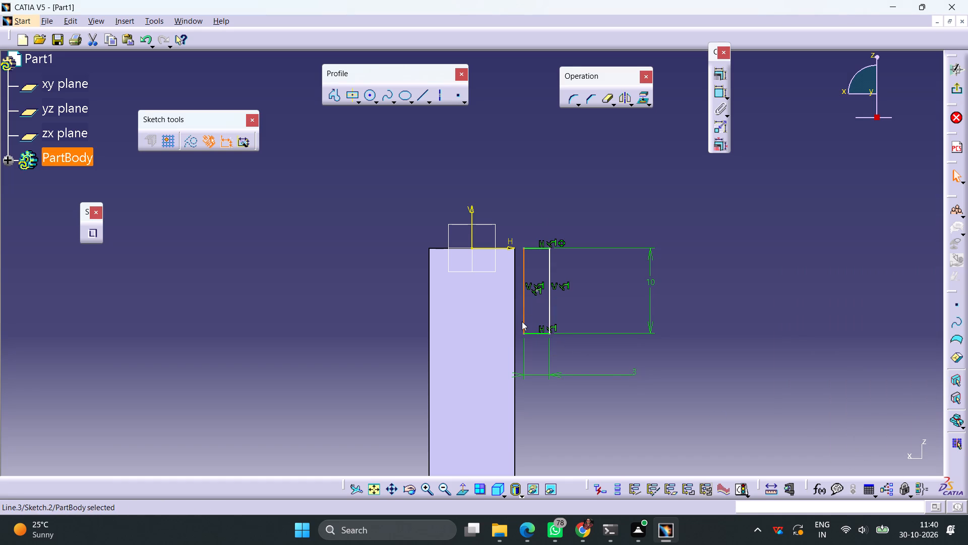
{"action": "left_click", "coordinate": [513, 325], "text": "ctrl"}
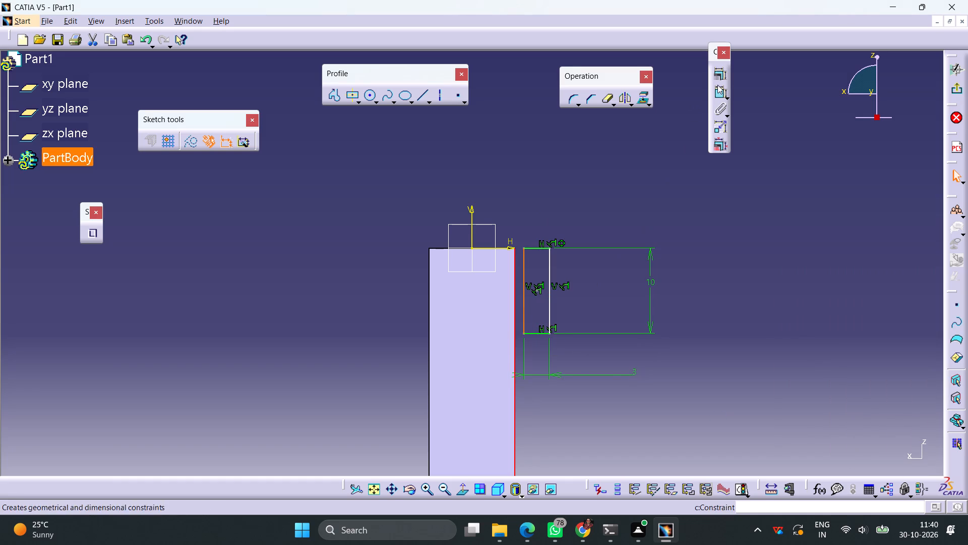
{"action": "left_click", "coordinate": [722, 72]}
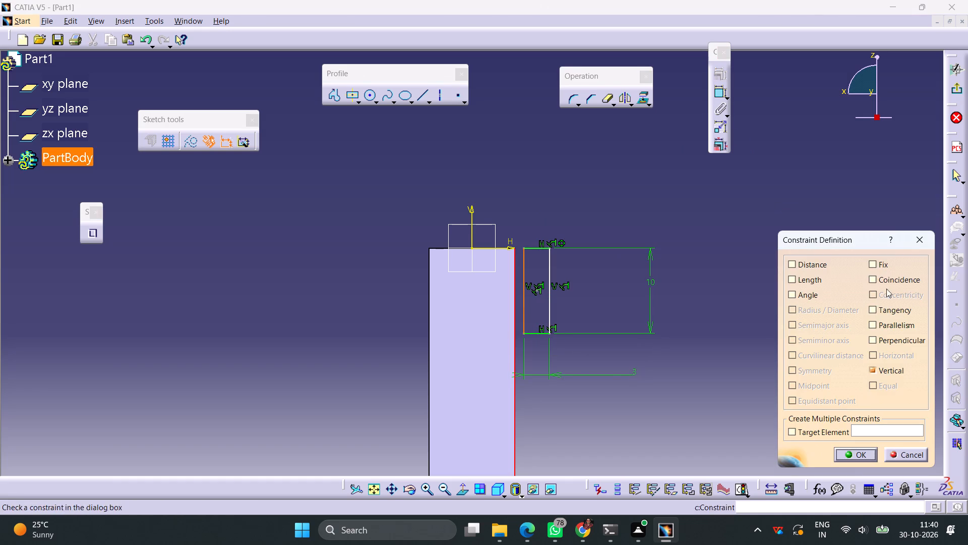
{"action": "left_click", "coordinate": [884, 276]}
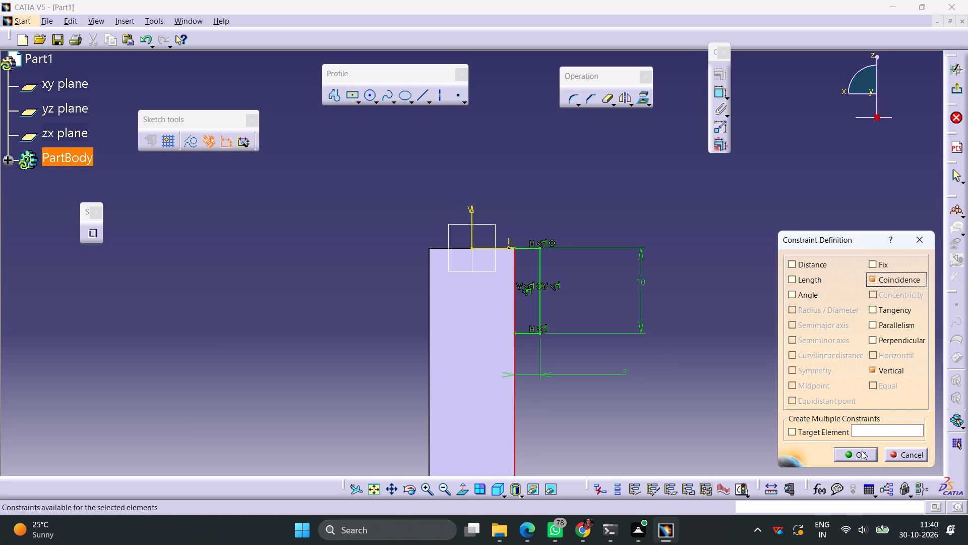
{"action": "left_click", "coordinate": [862, 452]}
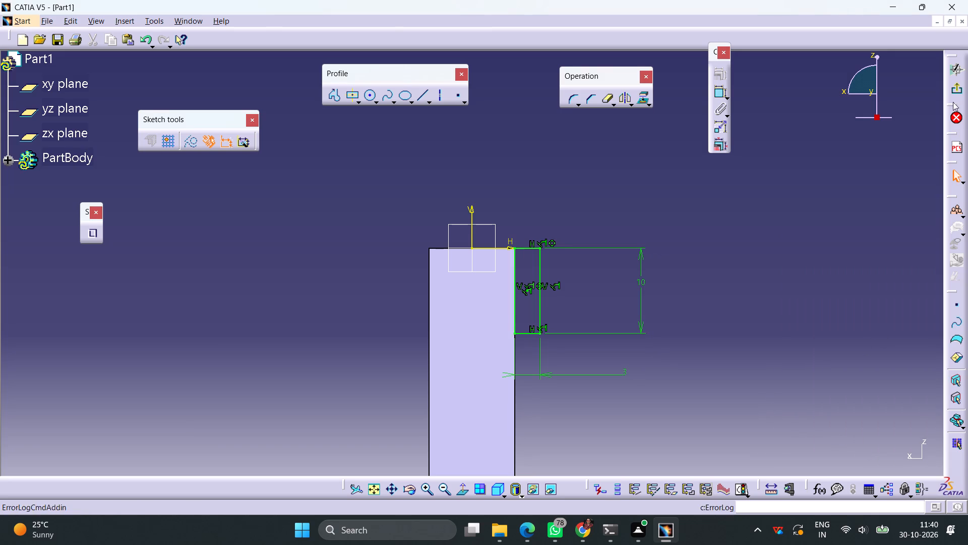
{"action": "left_click", "coordinate": [958, 86]}
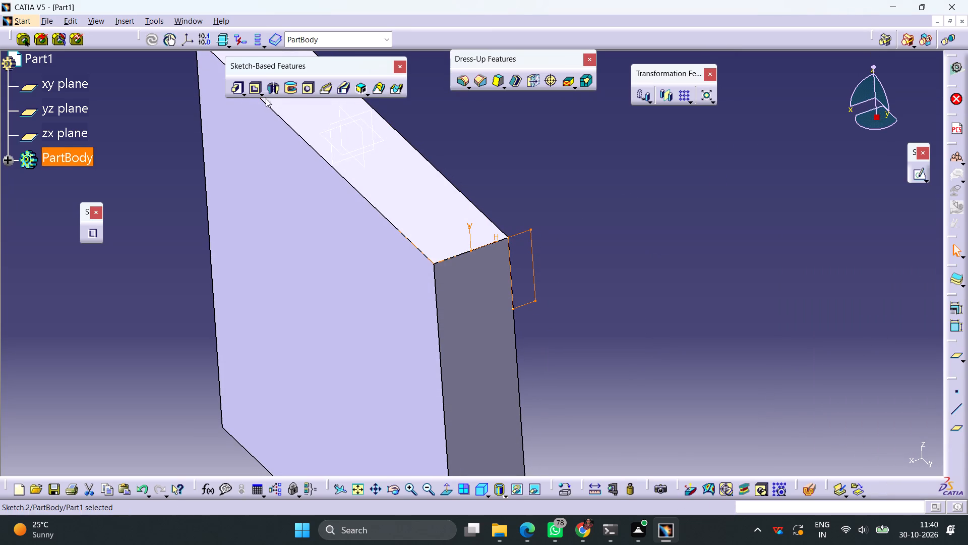
Pad the 3 x 10 mm rectangle sketch 58 mm in the reversed direction, along the plate's top edge, without mirrored extent.
{"action": "left_click", "coordinate": [233, 89]}
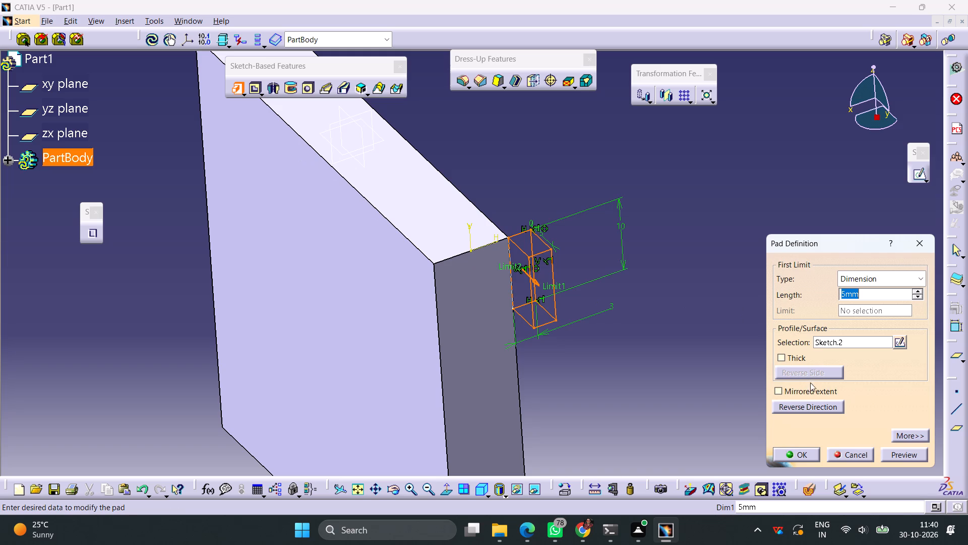
{"action": "left_click", "coordinate": [809, 393]}
{"action": "left_click", "coordinate": [805, 391]}
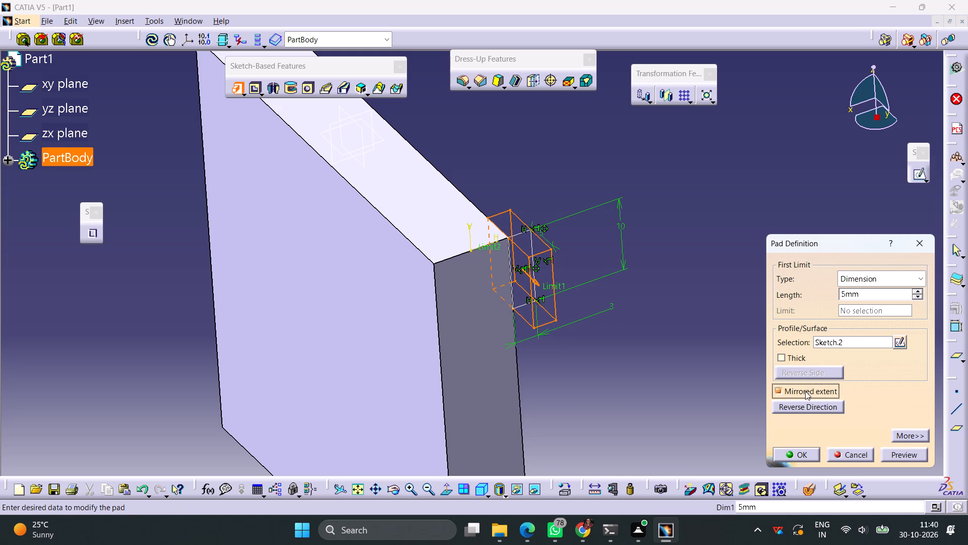
{"action": "left_click", "coordinate": [803, 408]}
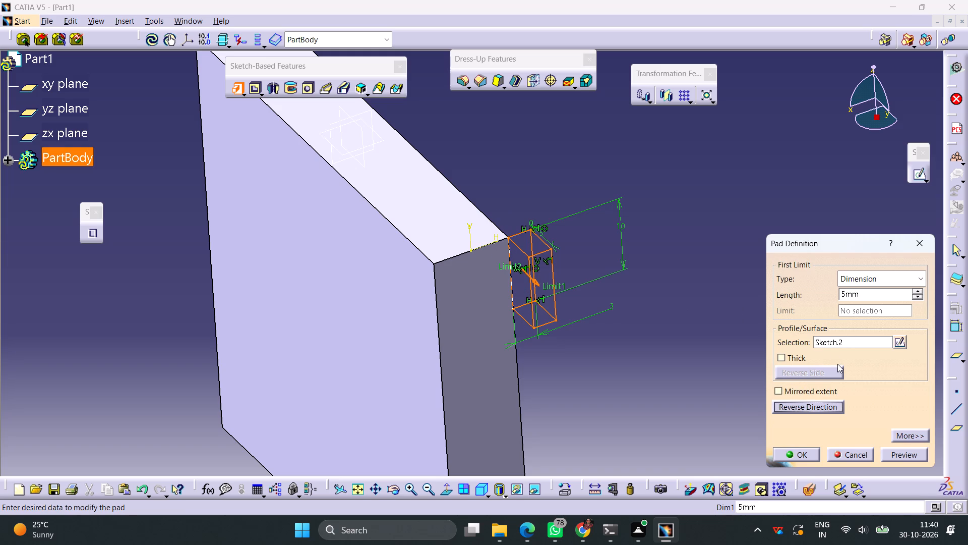
{"action": "left_click_drag", "start_coordinate": [874, 297], "coordinate": [706, 314]}
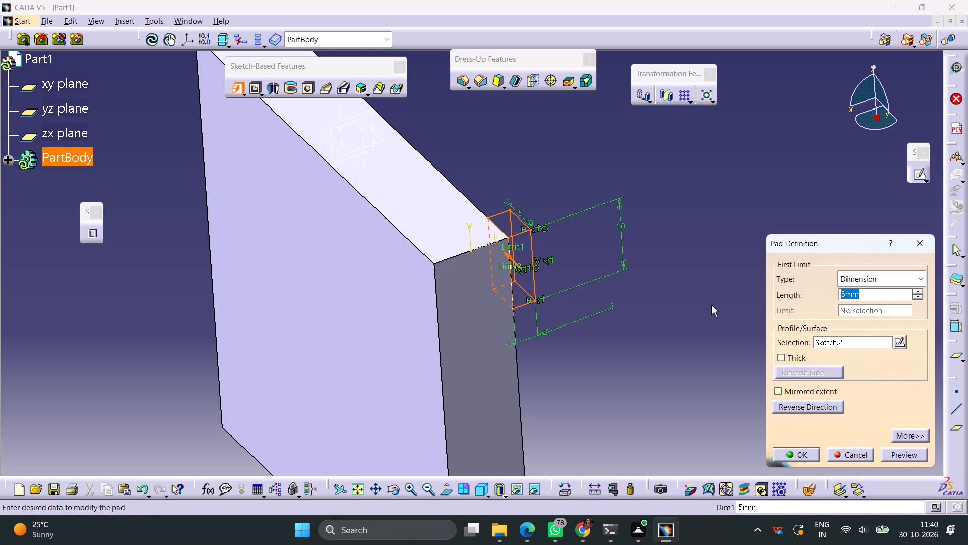
{"action": "type", "text": "58"}
{"action": "key", "text": "Return"}
{"action": "left_click", "coordinate": [635, 316]}
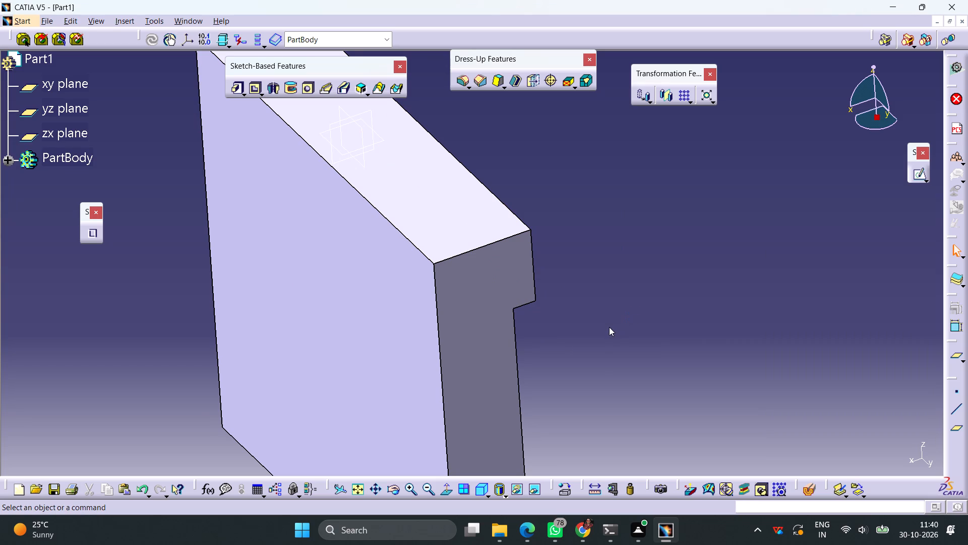
Apply a 10 mm edge fillet to the plate's bottom corner edge on the sketched side face.
{"action": "middle_click_drag", "start_coordinate": [609, 327], "coordinate": [603, 388], "text": "ctrl"}
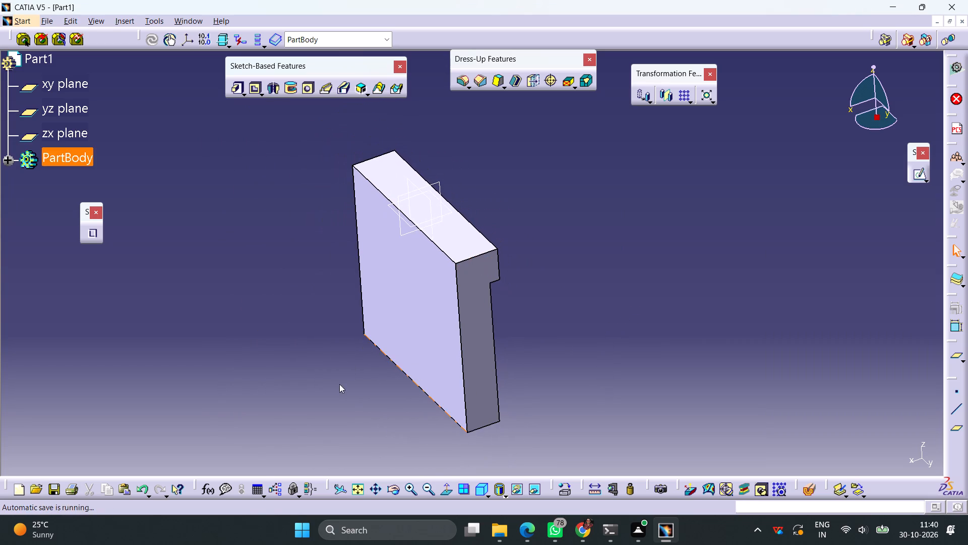
{"action": "middle_click_drag", "start_coordinate": [338, 394], "coordinate": [375, 336]}
{"action": "right_click_drag", "start_coordinate": [338, 394], "coordinate": [368, 332]}
{"action": "middle_click_drag", "start_coordinate": [580, 405], "coordinate": [580, 281]}
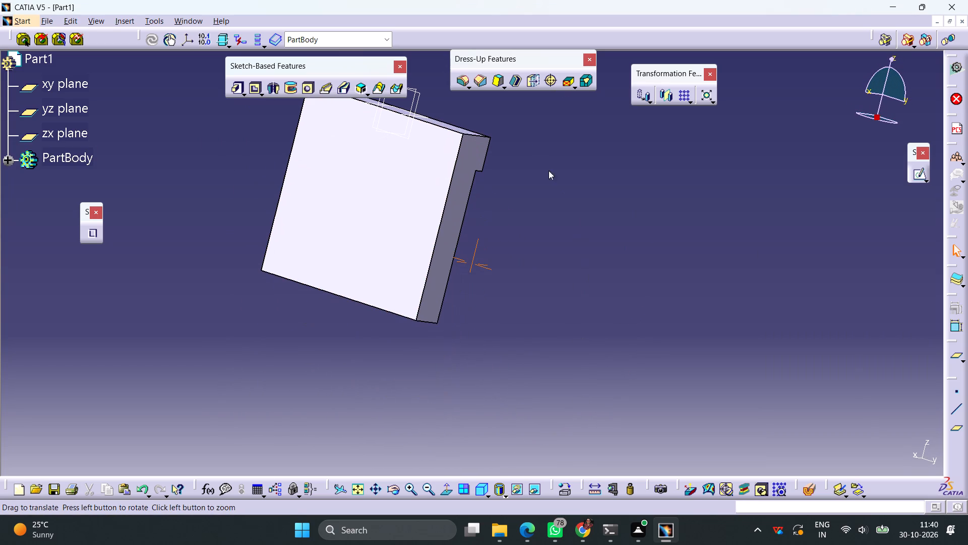
{"action": "left_click", "coordinate": [460, 84]}
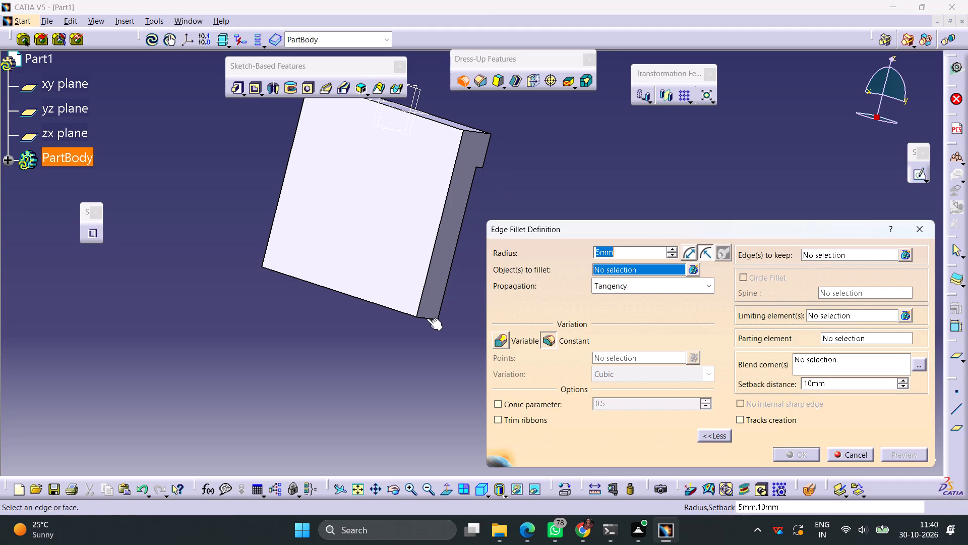
{"action": "left_click", "coordinate": [427, 318]}
{"action": "type", "text": "10"}
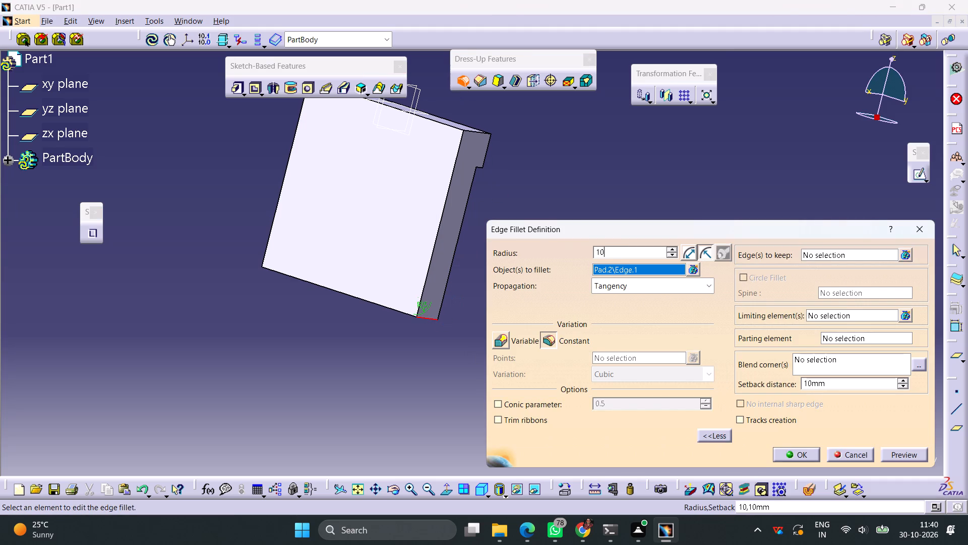
{"action": "key", "text": "Return"}
{"action": "left_click", "coordinate": [517, 285]}
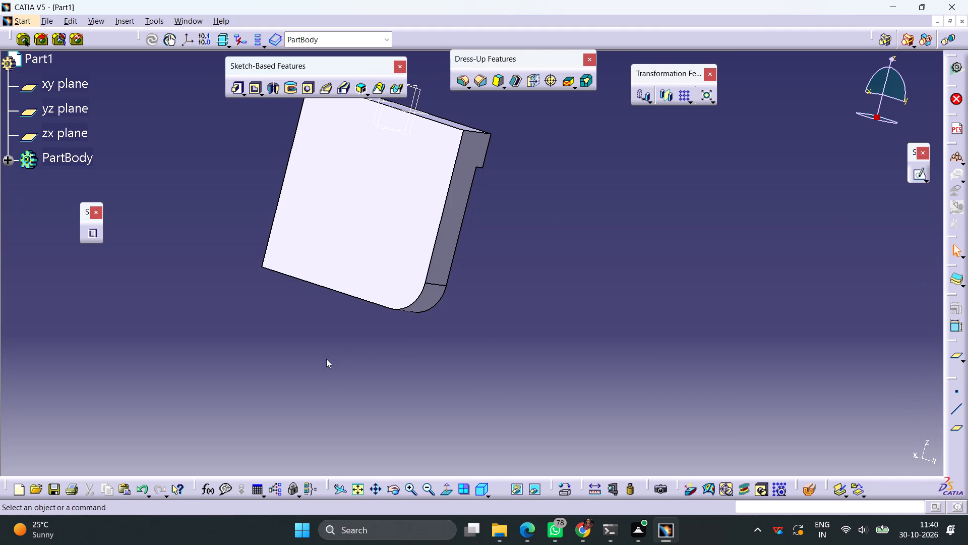
Apply a 10 mm edge fillet to the plate's opposite bottom corner edge.
{"action": "middle_click_drag", "start_coordinate": [255, 336], "coordinate": [419, 338]}
{"action": "right_click_drag", "start_coordinate": [254, 336], "coordinate": [419, 338]}
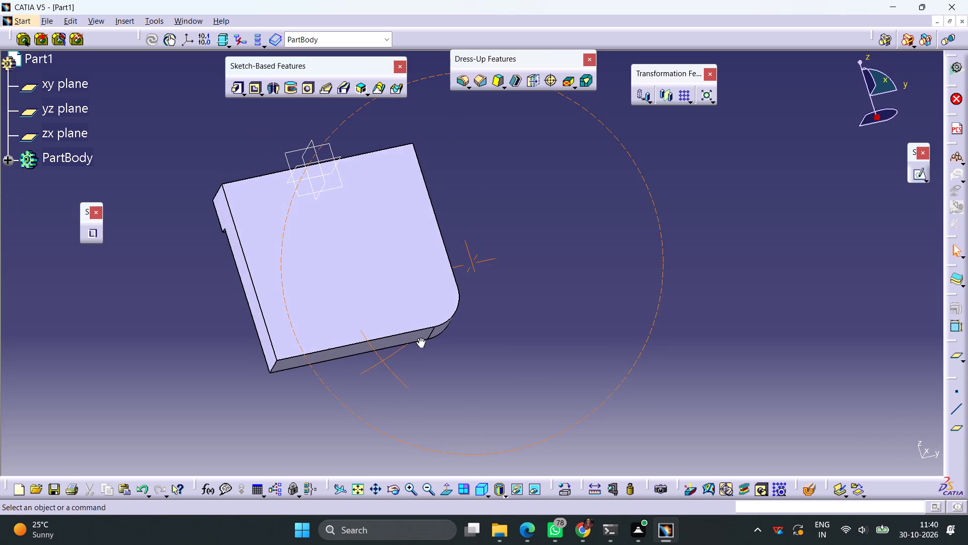
{"action": "right_click_drag", "start_coordinate": [419, 338], "coordinate": [427, 338]}
{"action": "middle_click_drag", "start_coordinate": [419, 338], "coordinate": [435, 335]}
{"action": "left_click", "coordinate": [463, 79]}
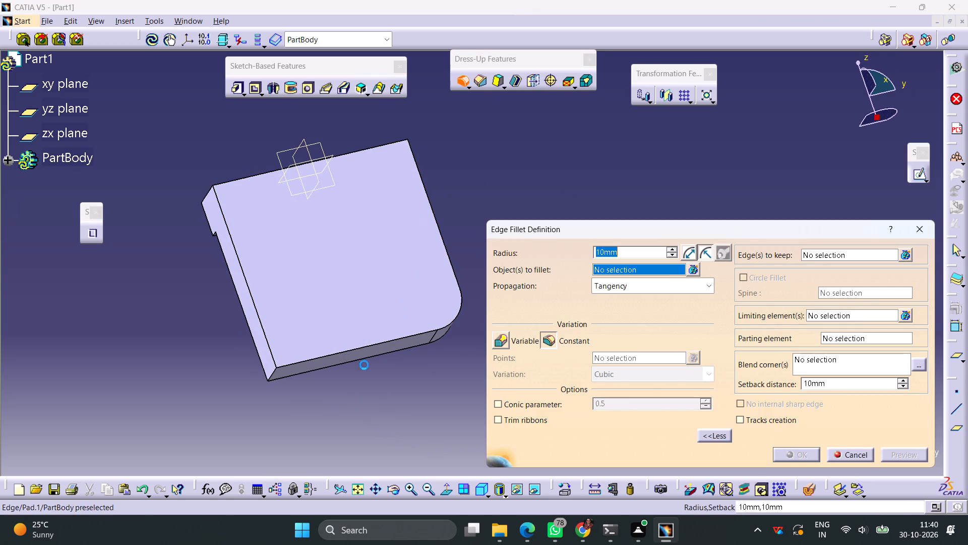
{"action": "left_click", "coordinate": [269, 375]}
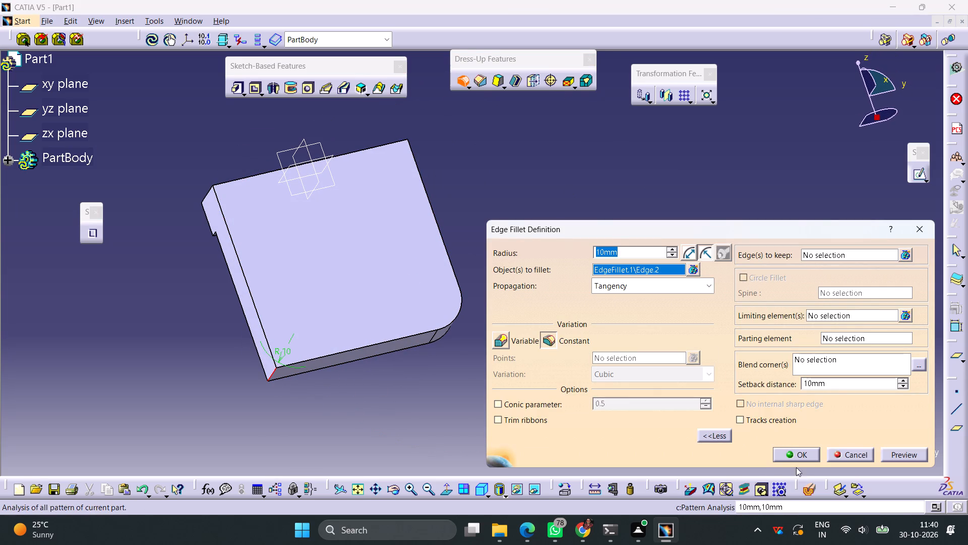
{"action": "left_click", "coordinate": [798, 456]}
{"action": "left_click", "coordinate": [704, 377]}
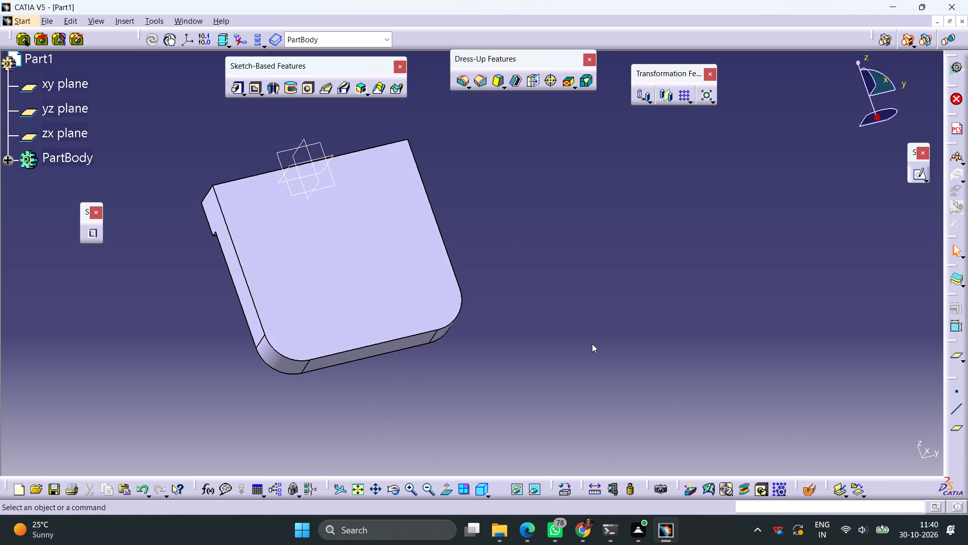
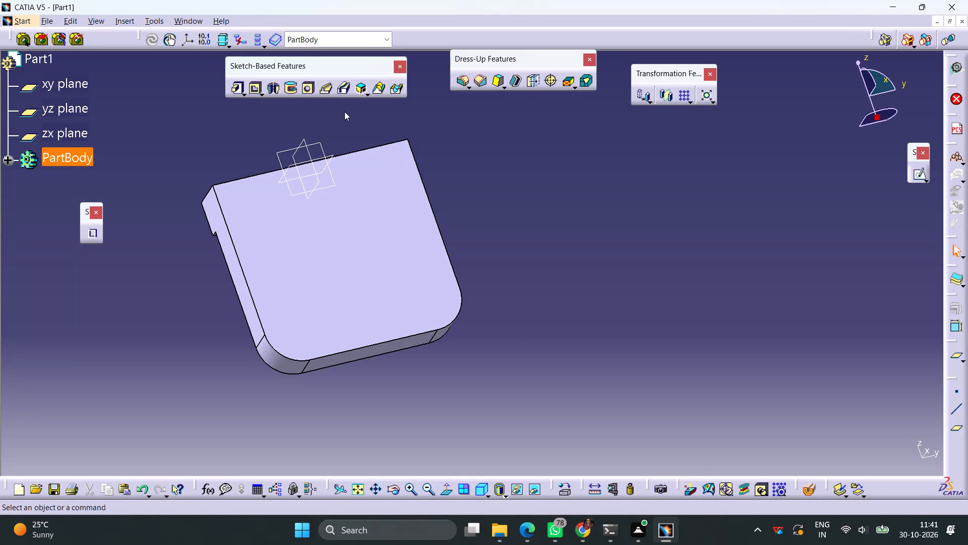
Start a hole on the plate's large flat face near the +Y rounded bottom corner and open its positioning sketch.
{"action": "left_click", "coordinate": [308, 91]}
{"action": "left_click", "coordinate": [436, 299]}
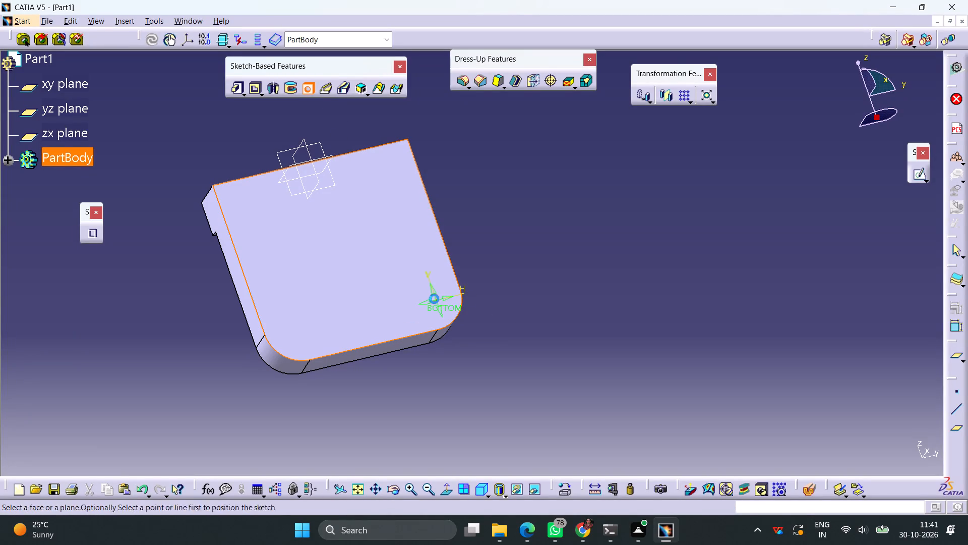
{"action": "left_click", "coordinate": [868, 344]}
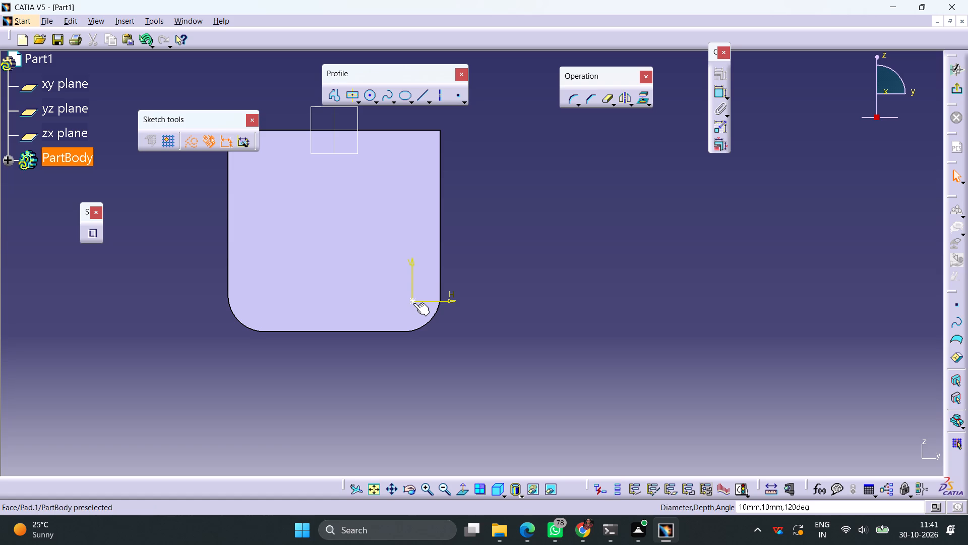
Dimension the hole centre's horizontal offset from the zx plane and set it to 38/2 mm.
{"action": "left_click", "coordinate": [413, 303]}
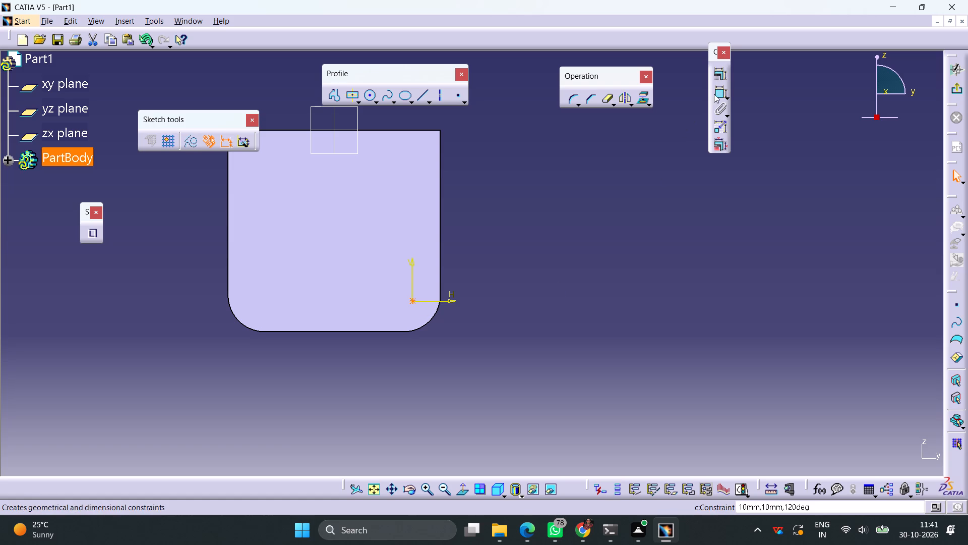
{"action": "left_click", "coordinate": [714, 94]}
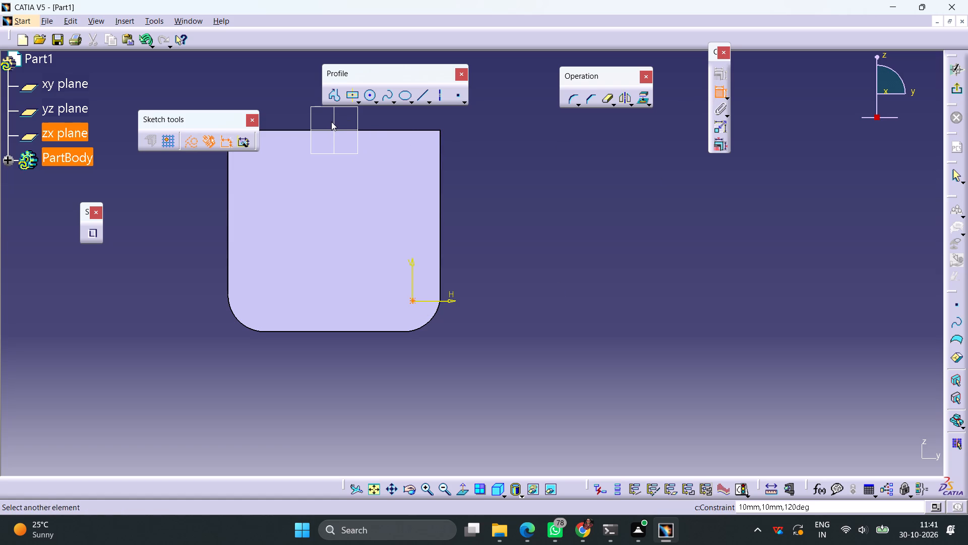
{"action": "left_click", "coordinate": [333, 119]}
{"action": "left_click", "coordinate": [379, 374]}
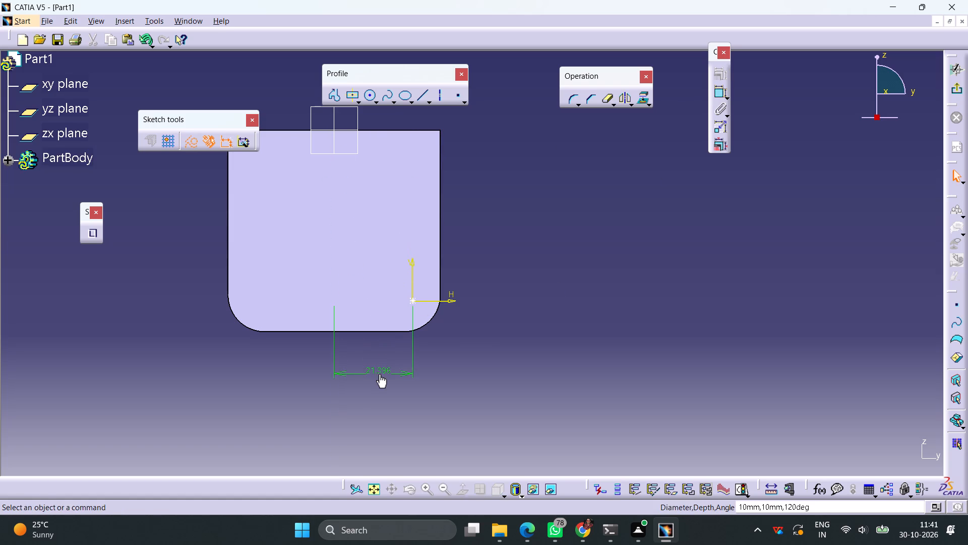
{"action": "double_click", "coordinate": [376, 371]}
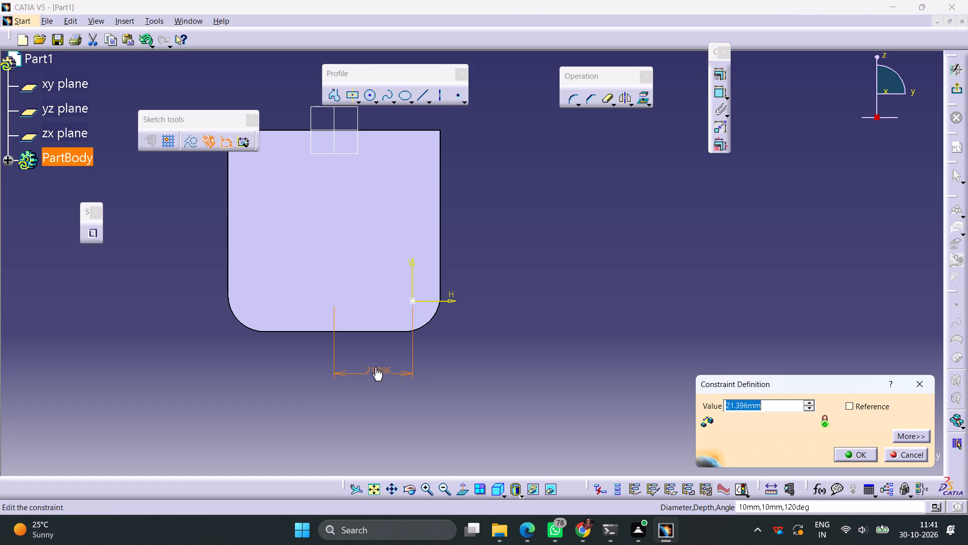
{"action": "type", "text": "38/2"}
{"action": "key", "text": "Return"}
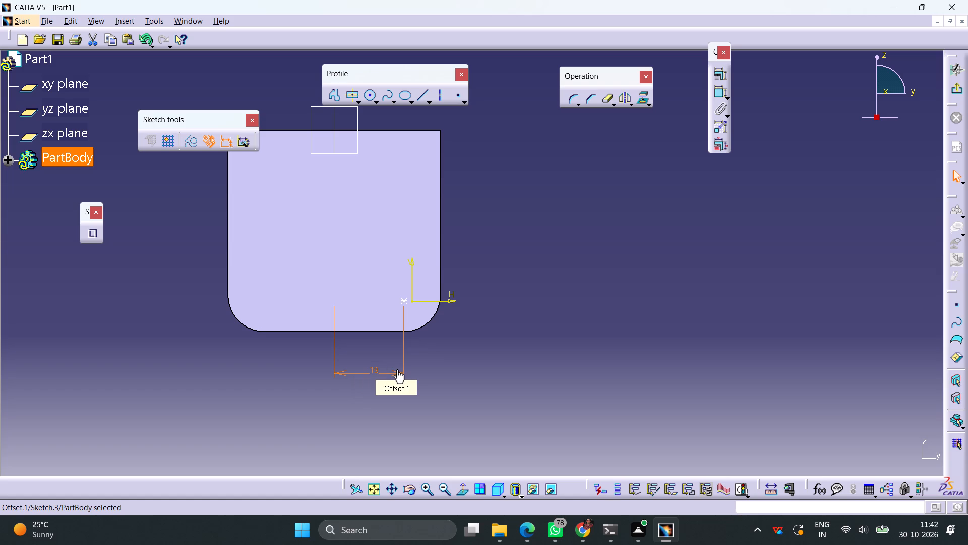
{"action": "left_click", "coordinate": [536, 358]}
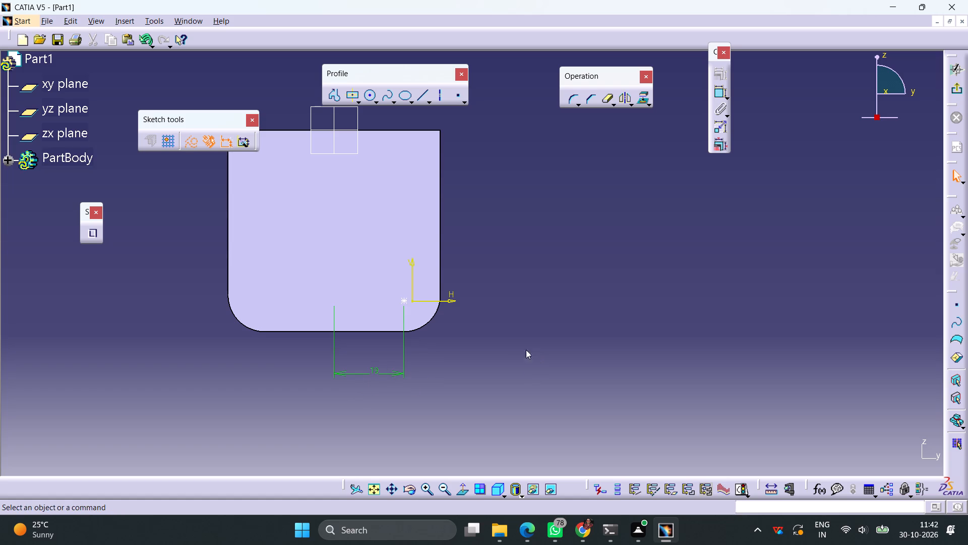
Constrain the hole centre point to be concentric with the plate's +Y rounded bottom corner arc.
{"action": "left_click", "coordinate": [404, 300]}
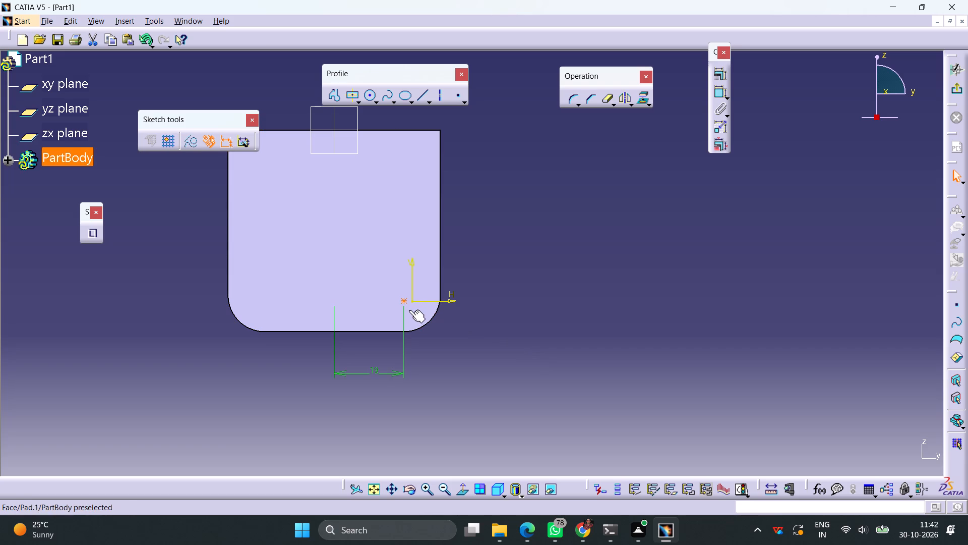
{"action": "left_click", "coordinate": [433, 317], "text": "ctrl"}
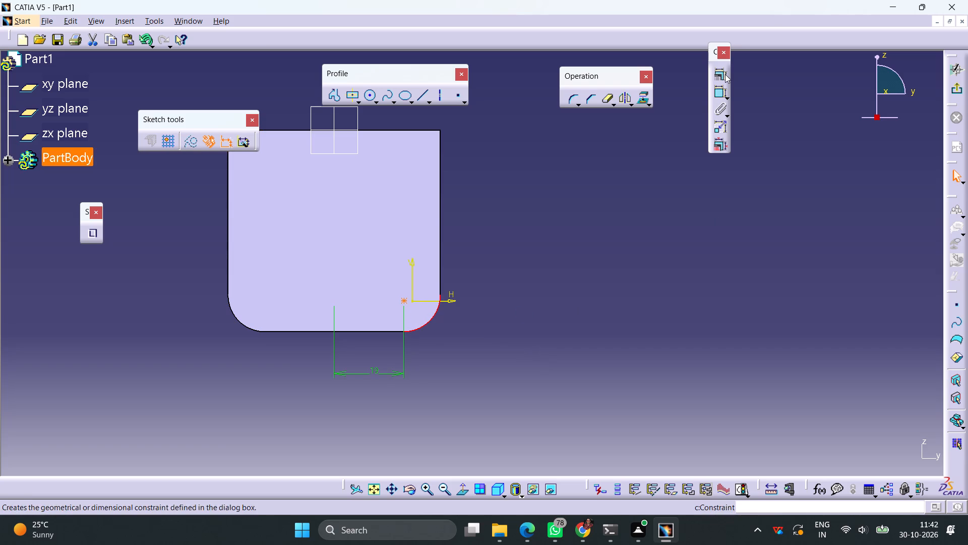
{"action": "left_click", "coordinate": [725, 74]}
{"action": "left_click", "coordinate": [887, 293]}
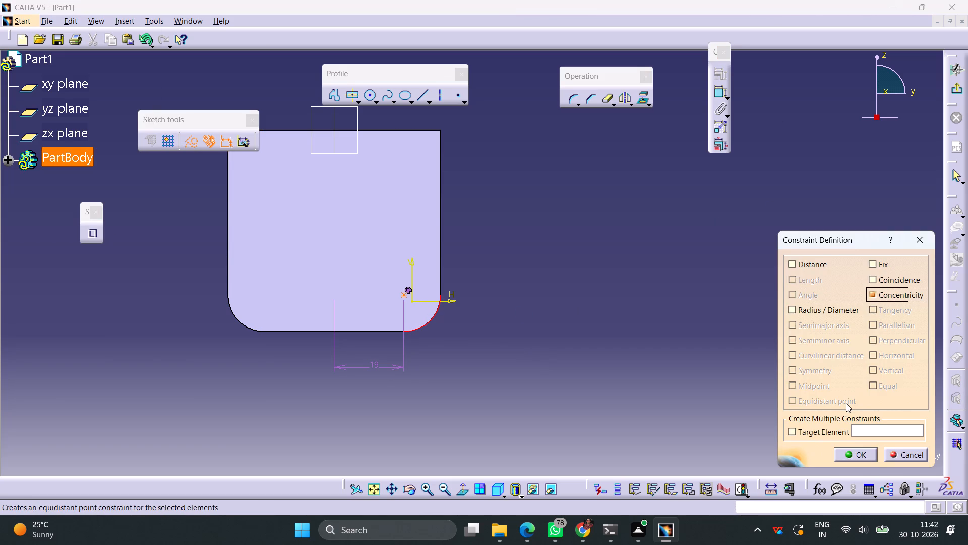
{"action": "left_click", "coordinate": [856, 453]}
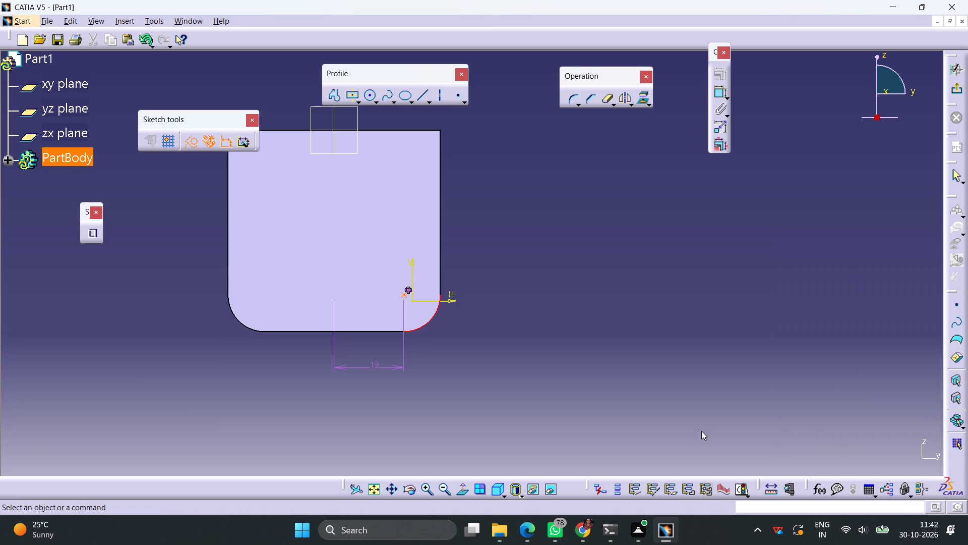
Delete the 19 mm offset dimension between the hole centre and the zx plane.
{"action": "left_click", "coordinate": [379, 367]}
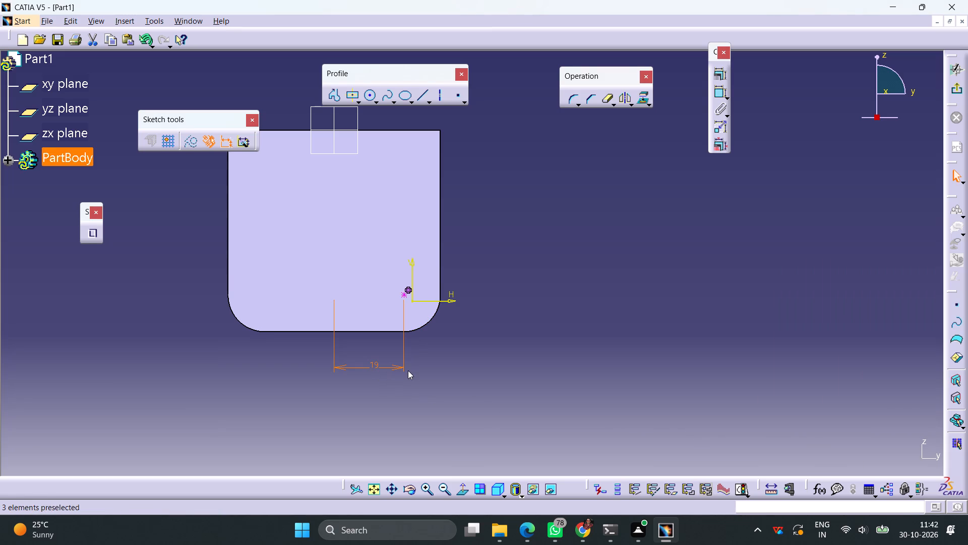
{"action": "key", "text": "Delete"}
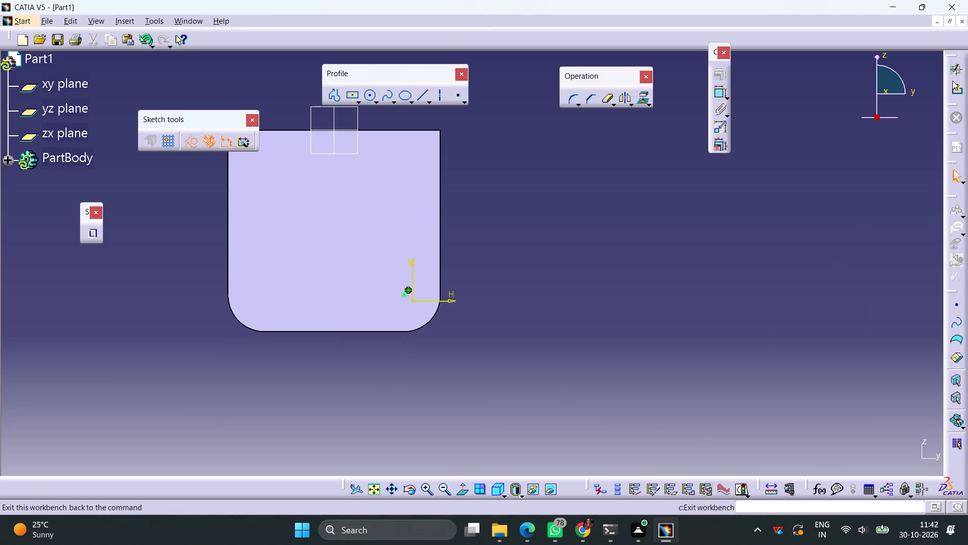
Exit the positioning sketch and create a blind counterbored hole, 9 mm diameter and 10 mm deep, with a 15 mm diameter, 5 mm deep counterbore.
{"action": "left_click", "coordinate": [951, 91]}
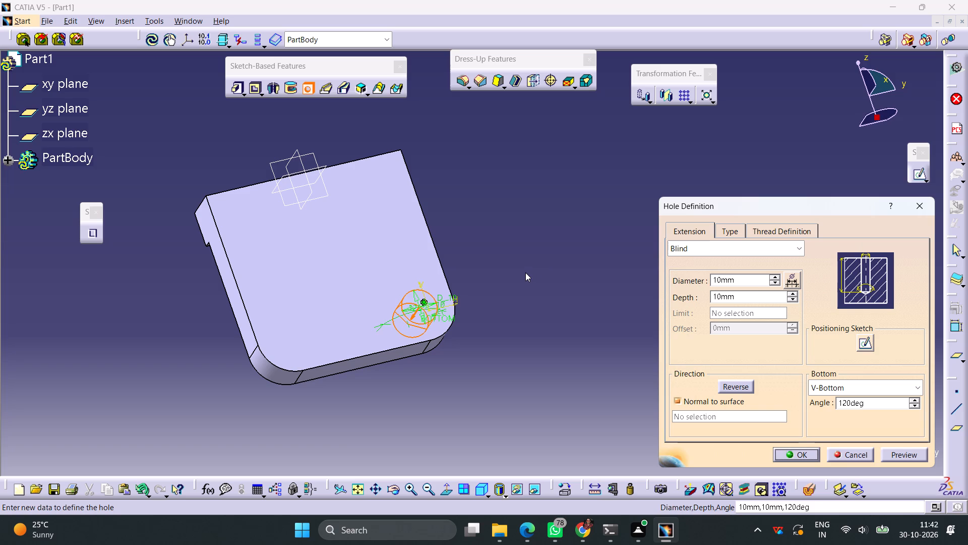
{"action": "left_click", "coordinate": [726, 233]}
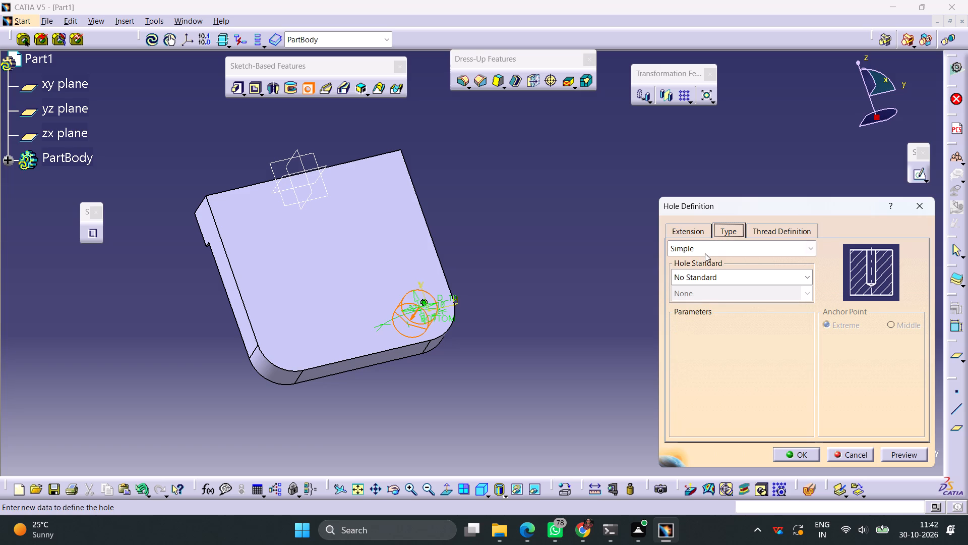
{"action": "left_click", "coordinate": [683, 228]}
{"action": "left_click_drag", "start_coordinate": [741, 283], "coordinate": [684, 288]}
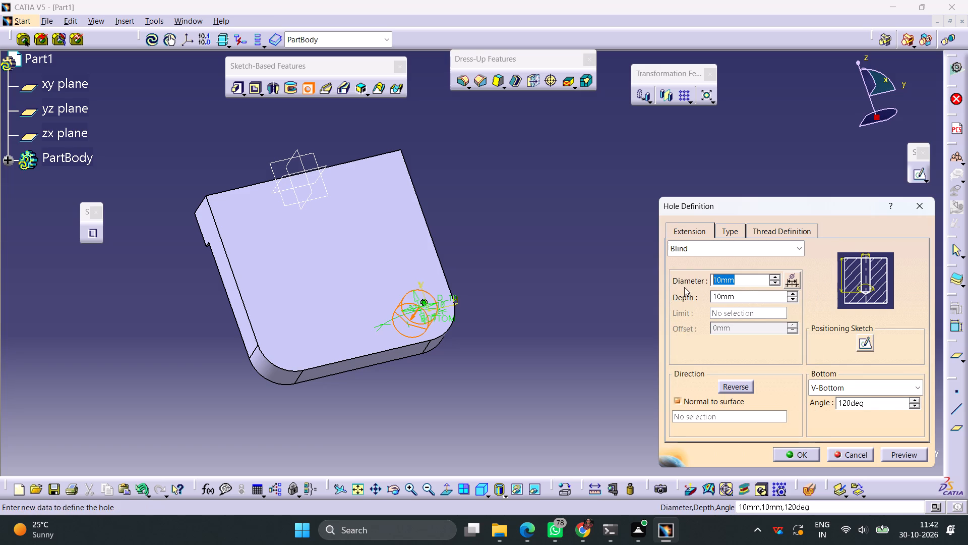
{"action": "key", "text": "9"}
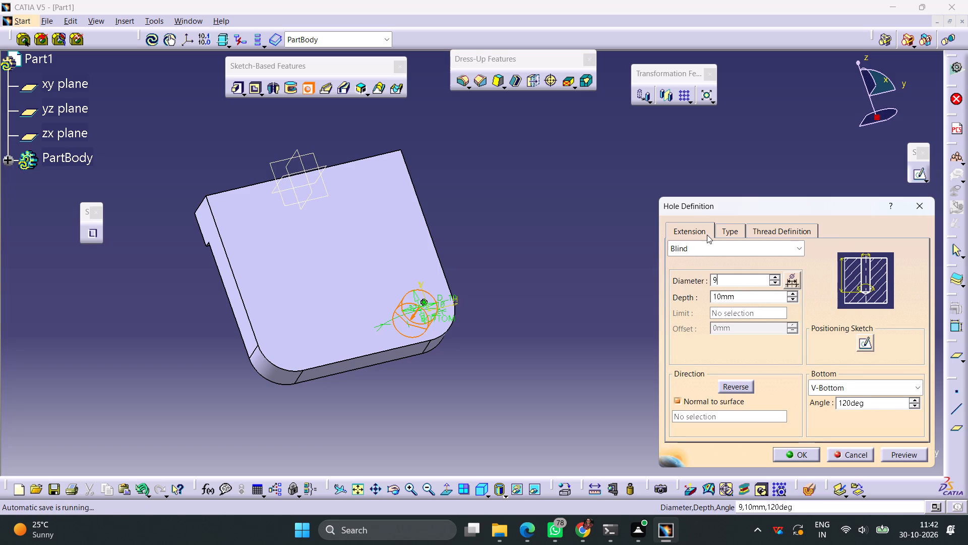
{"action": "left_click", "coordinate": [725, 233]}
{"action": "left_click", "coordinate": [757, 252]}
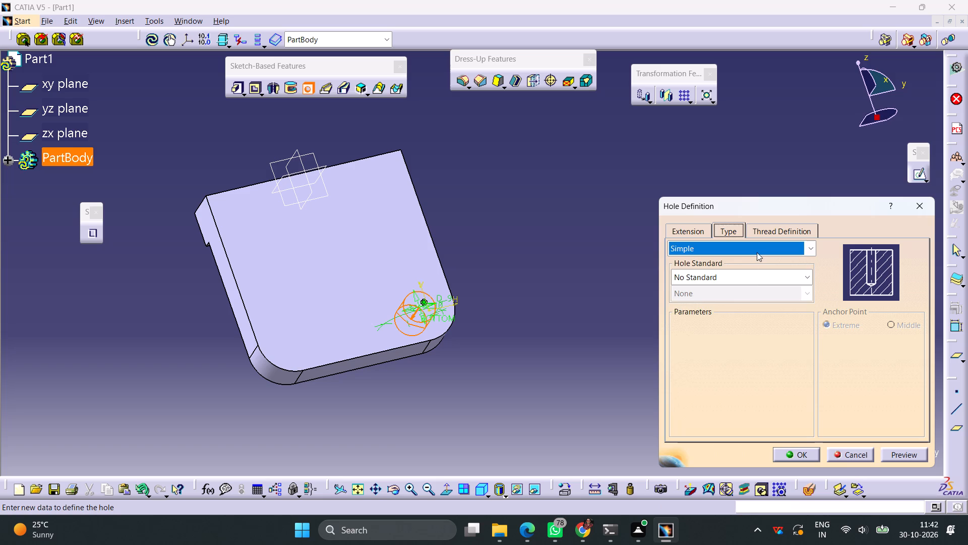
{"action": "left_click", "coordinate": [724, 286]}
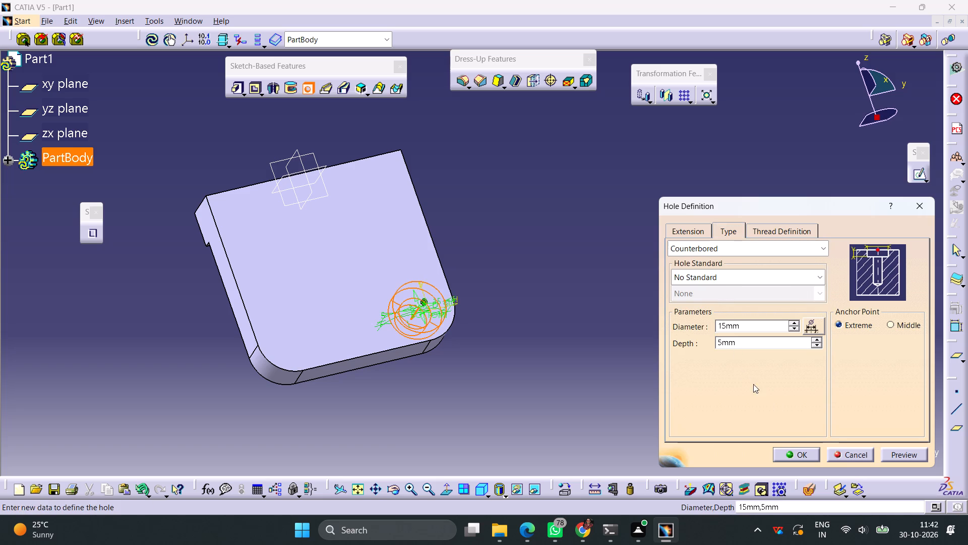
{"action": "left_click", "coordinate": [901, 452]}
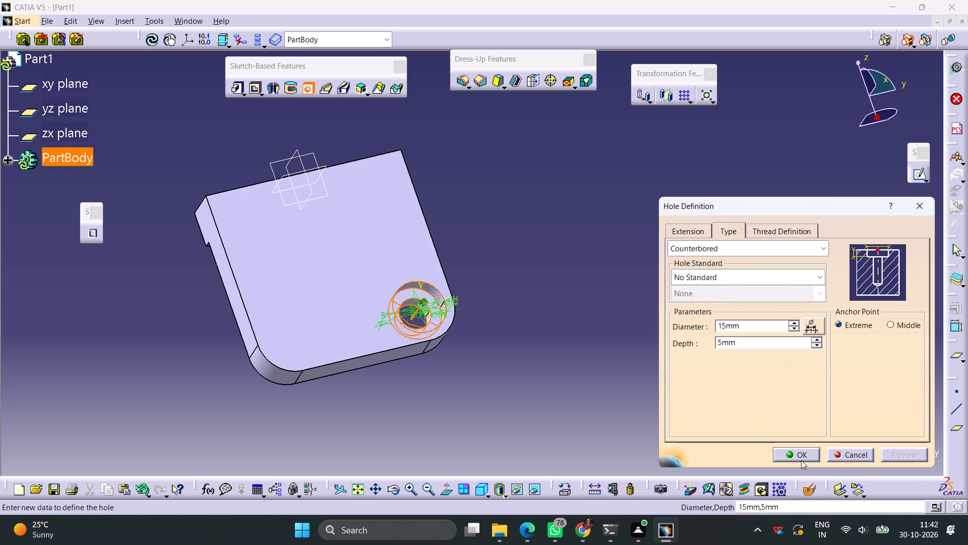
{"action": "left_click", "coordinate": [801, 452]}
{"action": "left_click", "coordinate": [657, 363]}
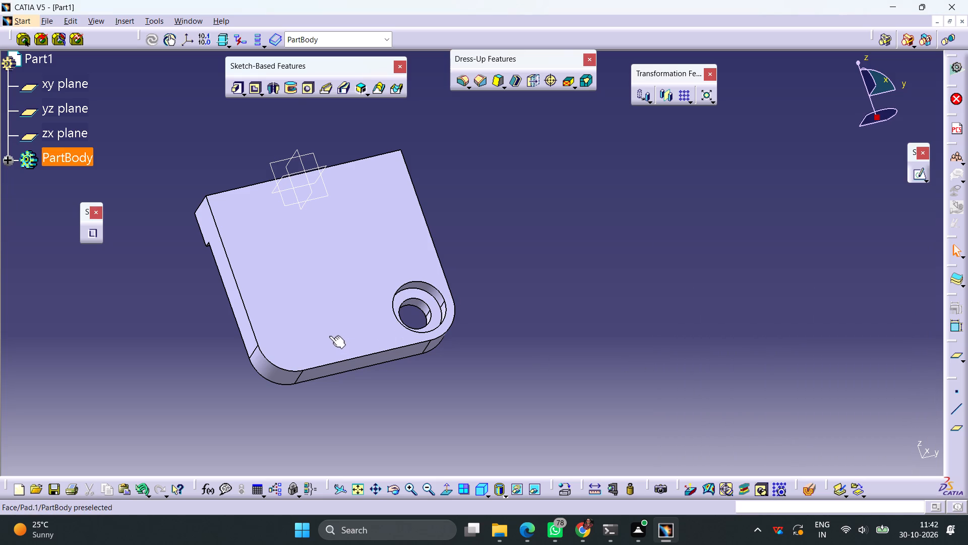
Create a second 9 mm counterbored hole, 10 mm deep, on the same face, concentric with the opposite rounded bottom corner.
{"action": "left_click", "coordinate": [308, 333]}
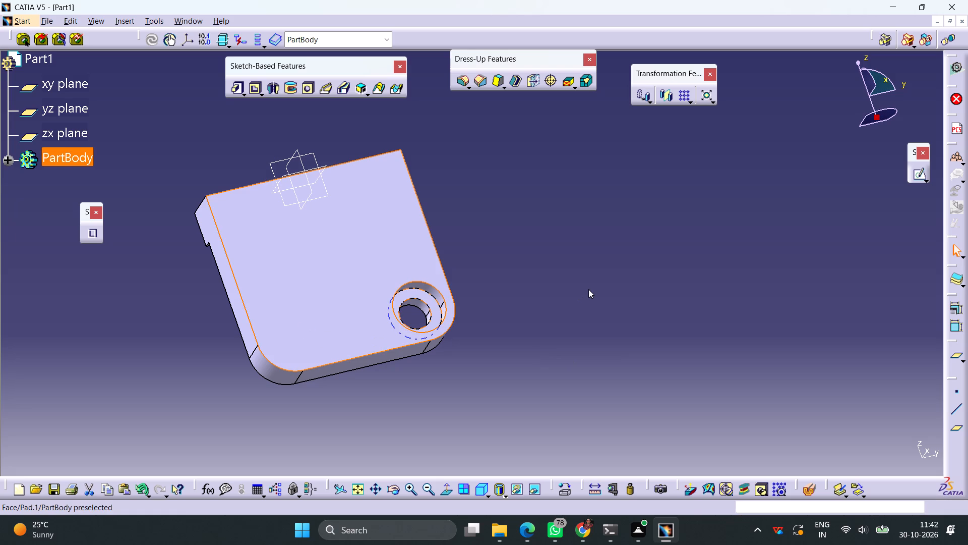
{"action": "left_click", "coordinate": [310, 86]}
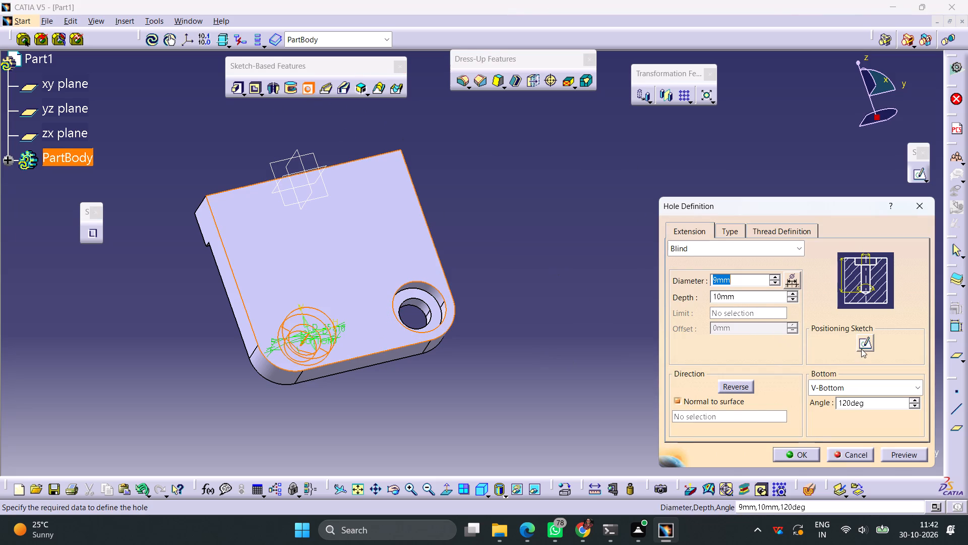
{"action": "left_click", "coordinate": [863, 344]}
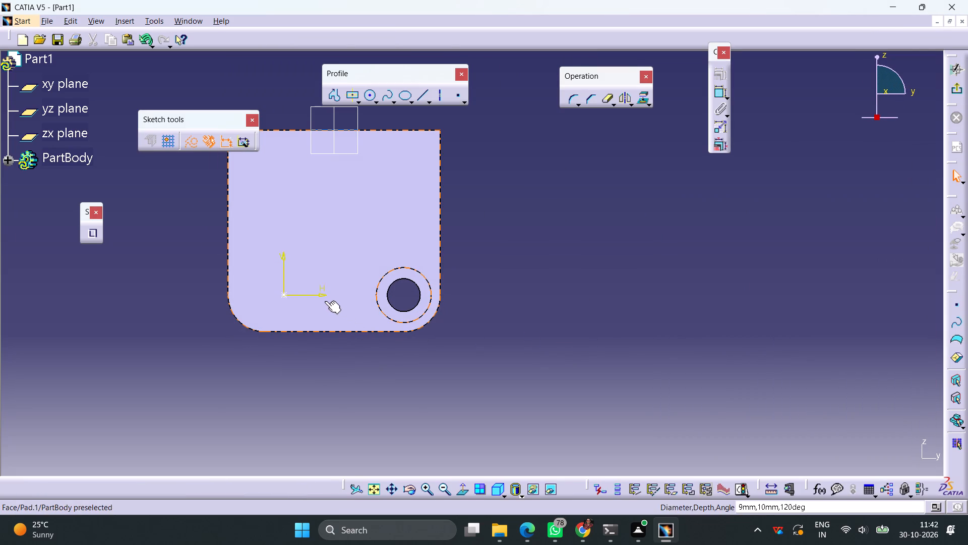
{"action": "left_click", "coordinate": [282, 296]}
{"action": "left_click", "coordinate": [242, 325], "text": "ctrl"}
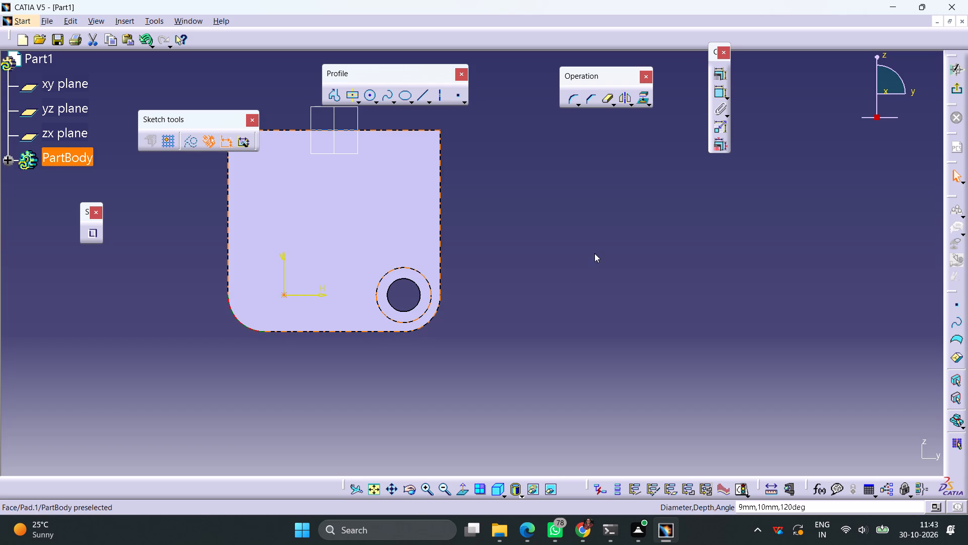
{"action": "left_click", "coordinate": [714, 77]}
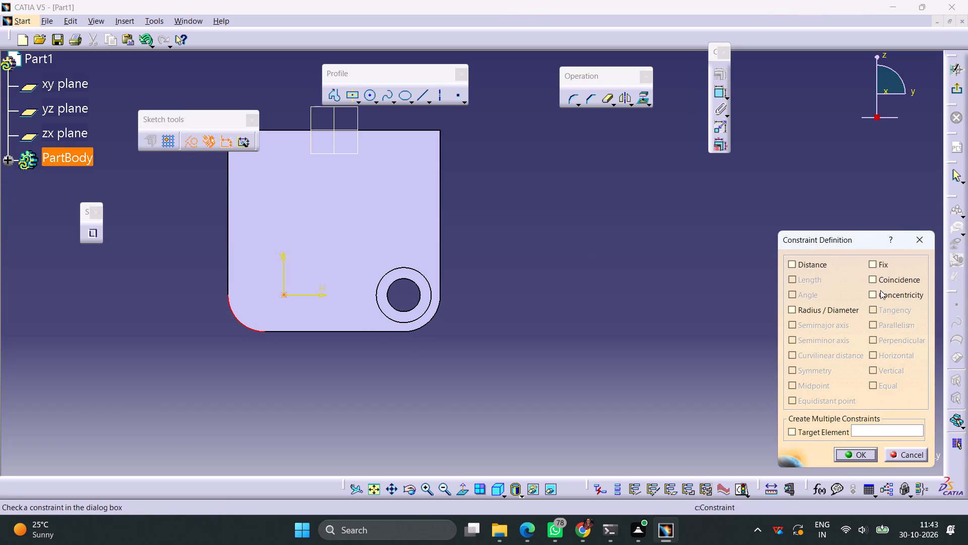
{"action": "left_click", "coordinate": [889, 295]}
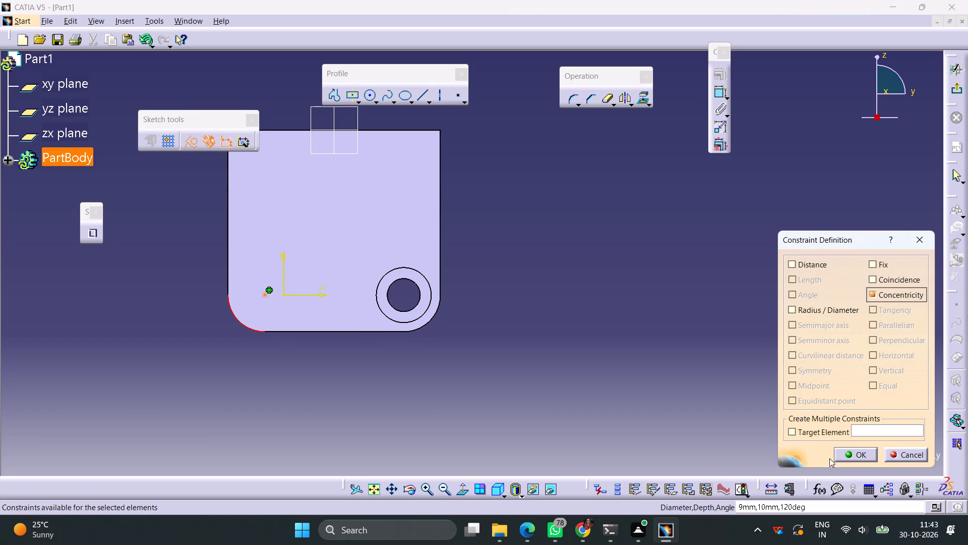
{"action": "left_click", "coordinate": [856, 454]}
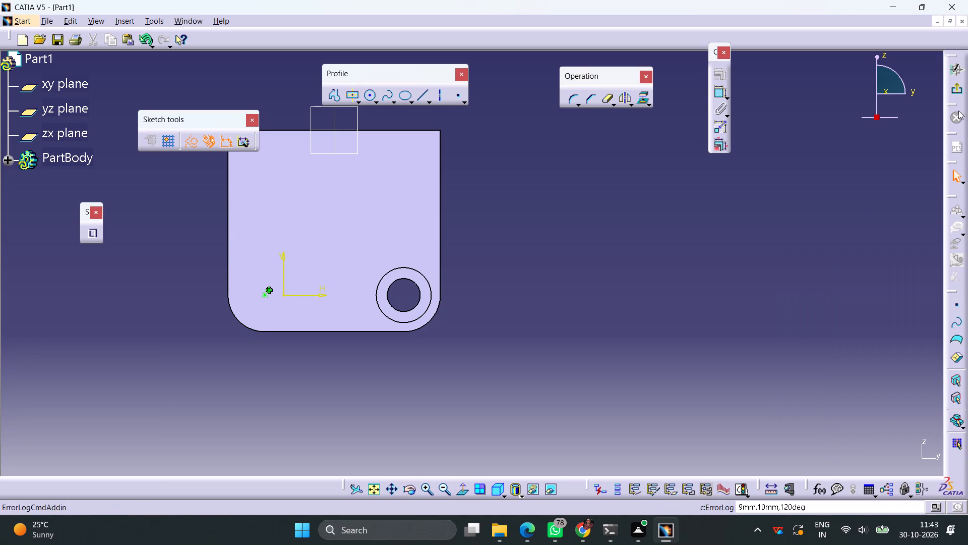
{"action": "left_click", "coordinate": [954, 90]}
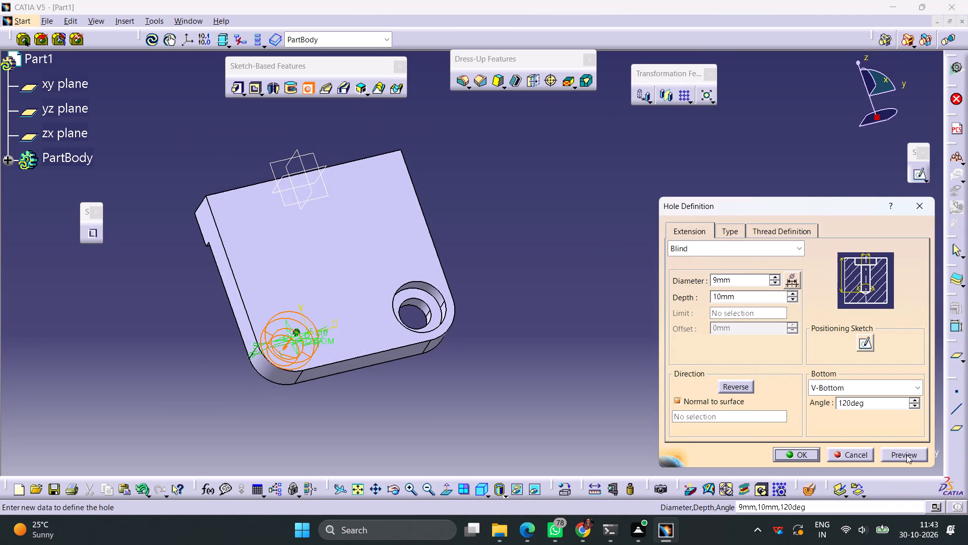
{"action": "left_click", "coordinate": [912, 456]}
{"action": "left_click", "coordinate": [806, 456]}
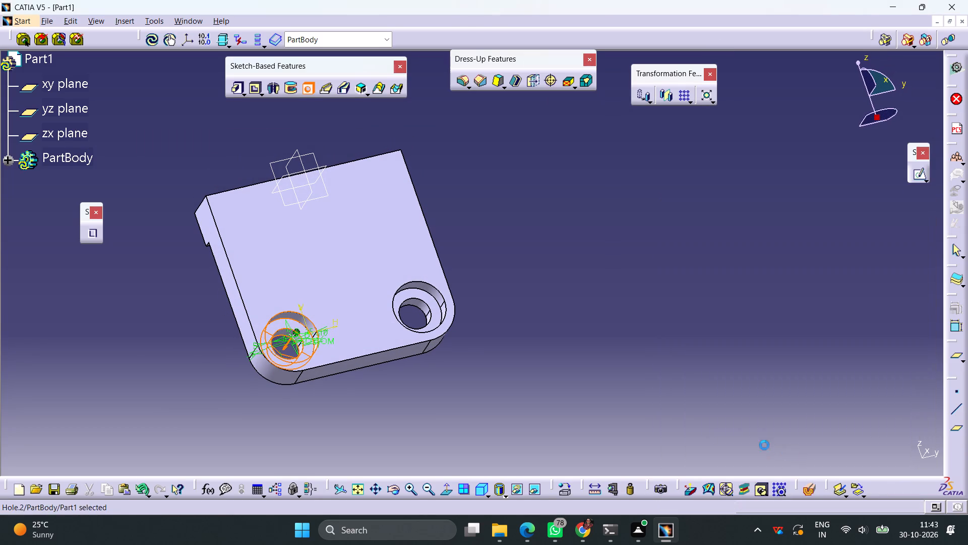
{"action": "left_click", "coordinate": [688, 389]}
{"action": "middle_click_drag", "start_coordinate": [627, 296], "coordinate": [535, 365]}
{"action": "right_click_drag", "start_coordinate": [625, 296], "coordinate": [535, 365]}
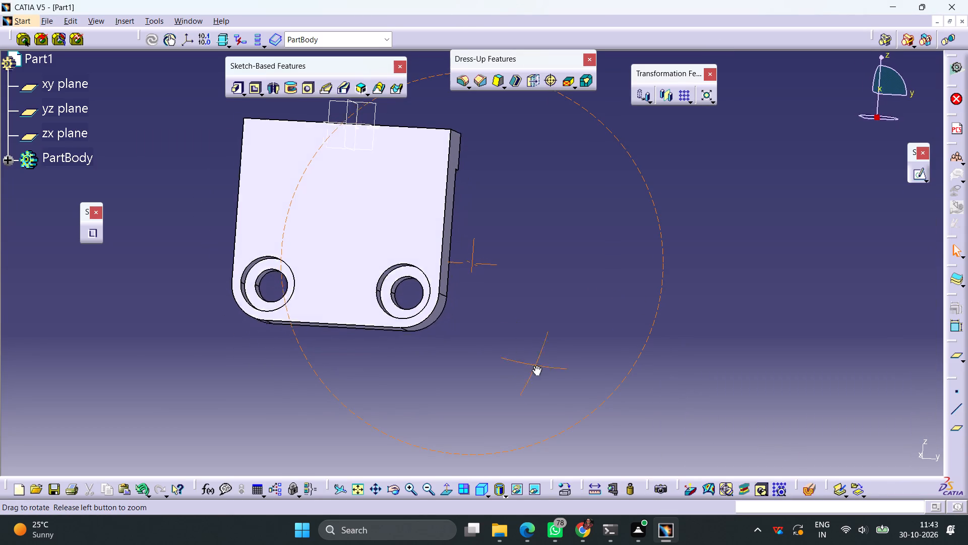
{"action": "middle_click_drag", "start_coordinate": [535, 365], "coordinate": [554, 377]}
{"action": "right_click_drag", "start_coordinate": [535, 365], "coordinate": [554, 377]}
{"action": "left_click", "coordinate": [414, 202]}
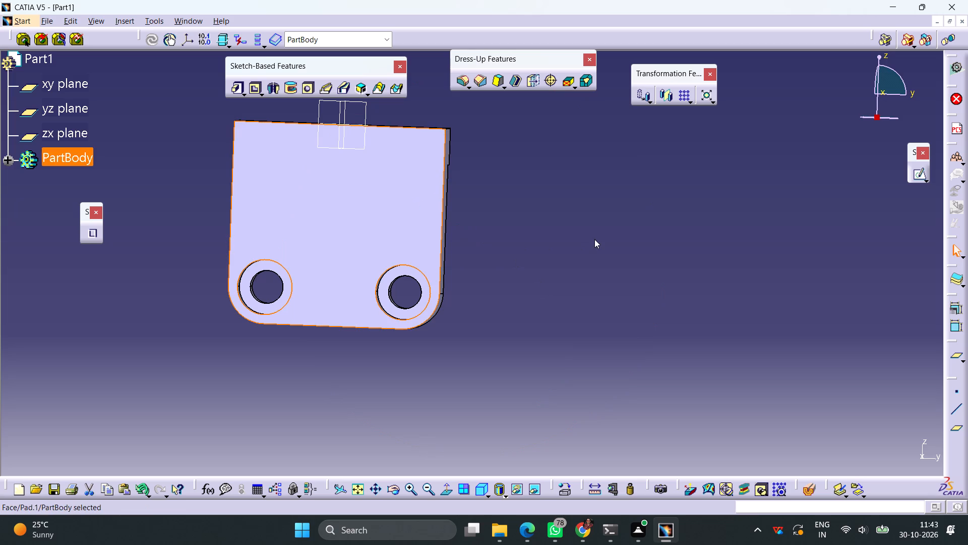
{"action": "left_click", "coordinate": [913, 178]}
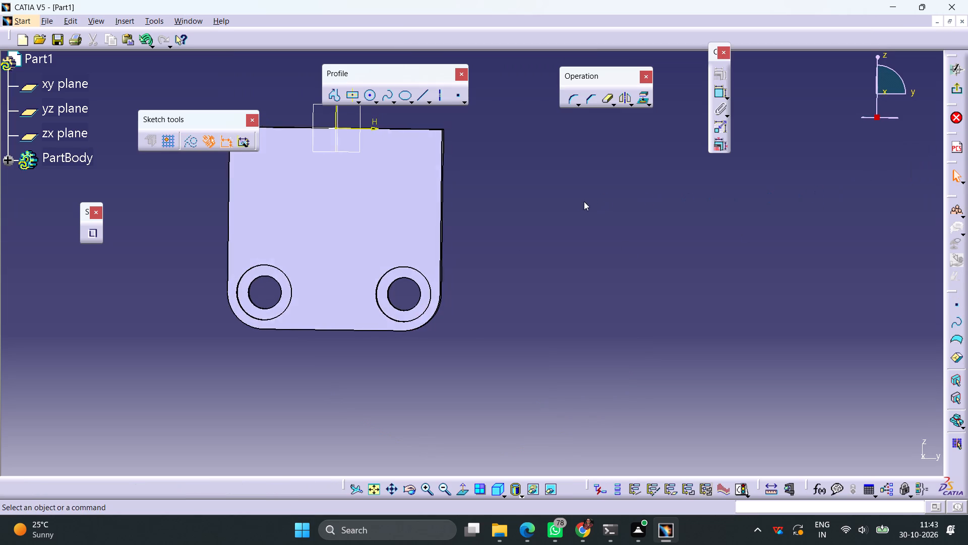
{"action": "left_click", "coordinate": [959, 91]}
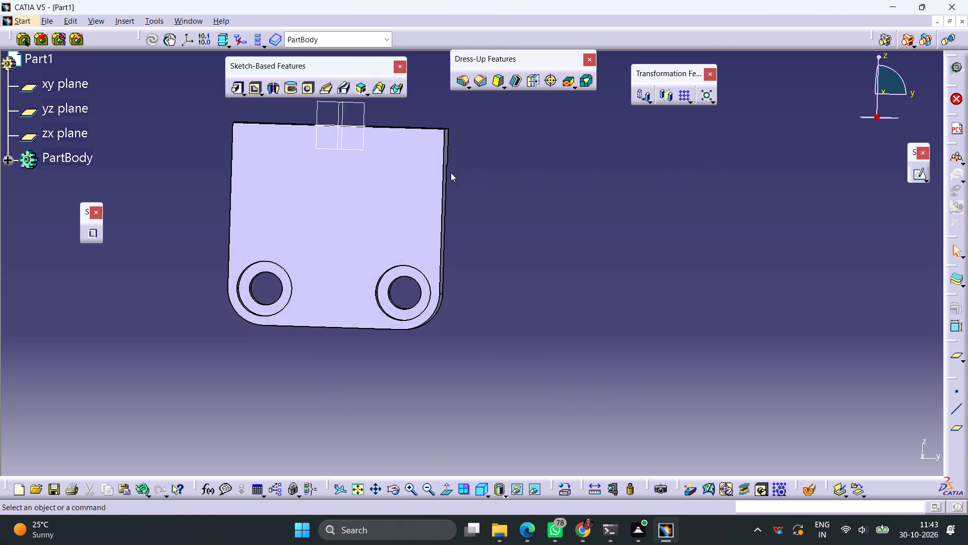
Start a third hole on the same face near the upper +Y corner and constrain its centre 19 mm from the zx plane in the positioning sketch.
{"action": "left_click", "coordinate": [311, 90]}
{"action": "left_click", "coordinate": [408, 197]}
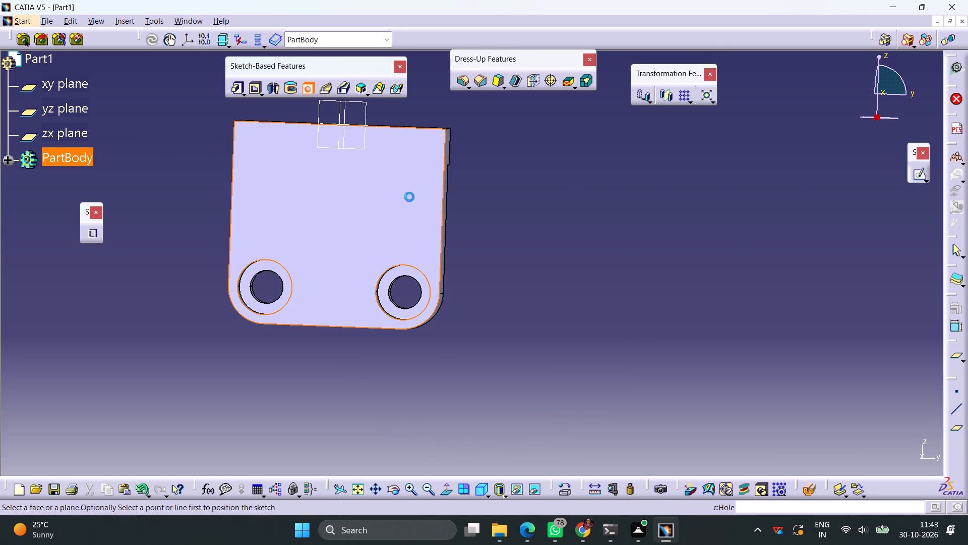
{"action": "left_click", "coordinate": [867, 345]}
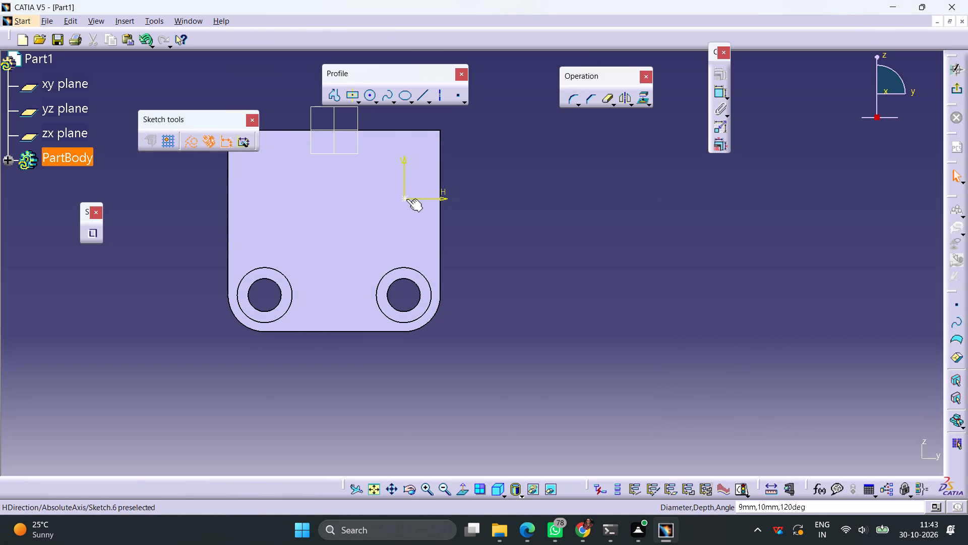
{"action": "left_click", "coordinate": [406, 199]}
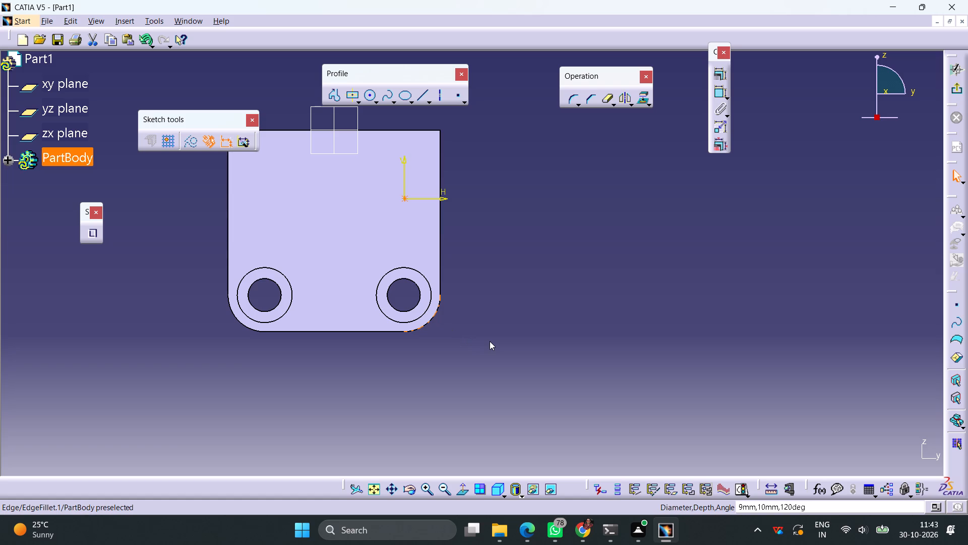
{"action": "left_click", "coordinate": [719, 92]}
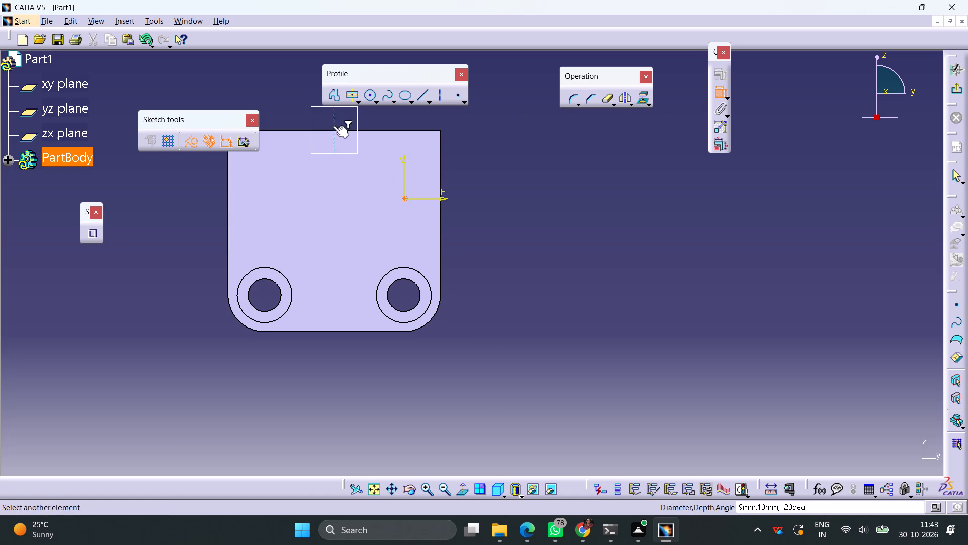
{"action": "left_click", "coordinate": [334, 119]}
{"action": "left_click", "coordinate": [377, 371]}
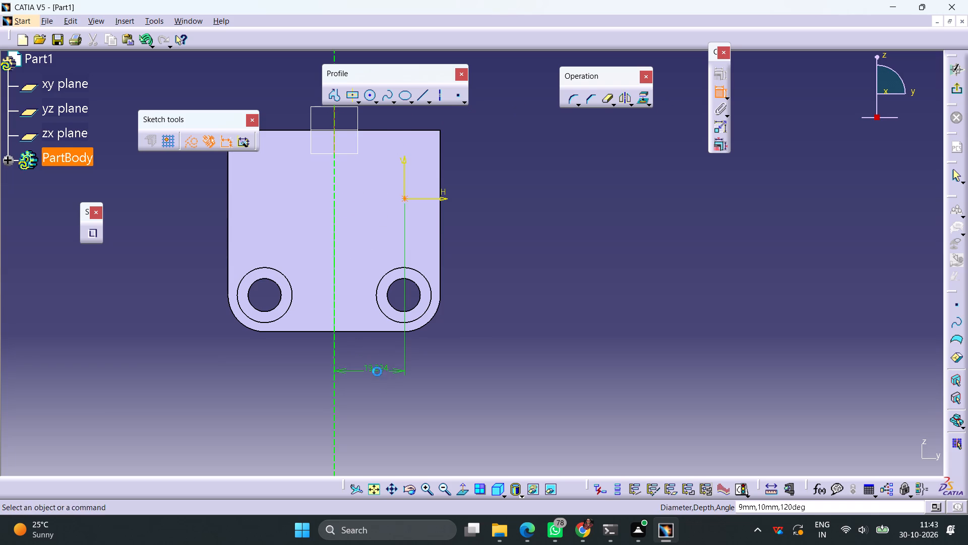
{"action": "double_click", "coordinate": [377, 366]}
{"action": "type", "text": "19"}
{"action": "key", "text": "Return"}
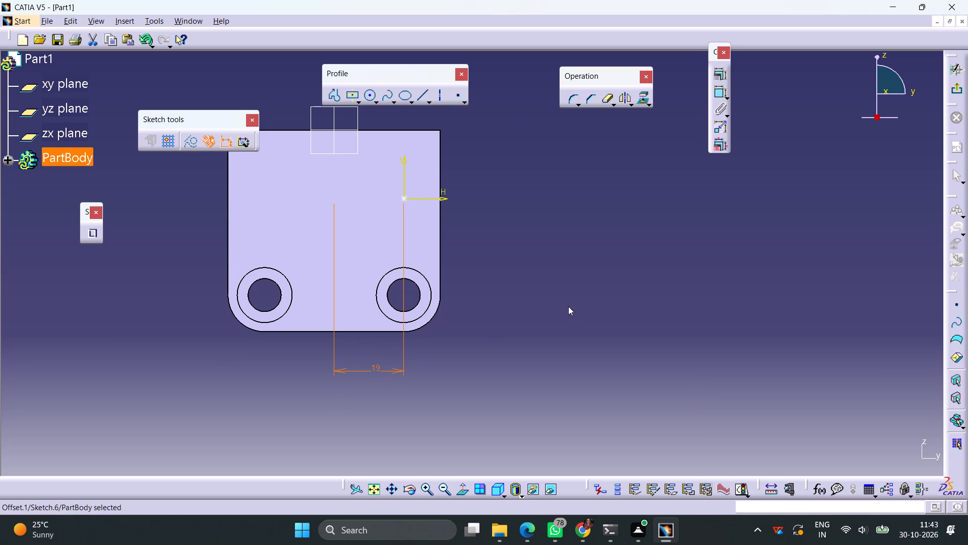
{"action": "left_click", "coordinate": [587, 283]}
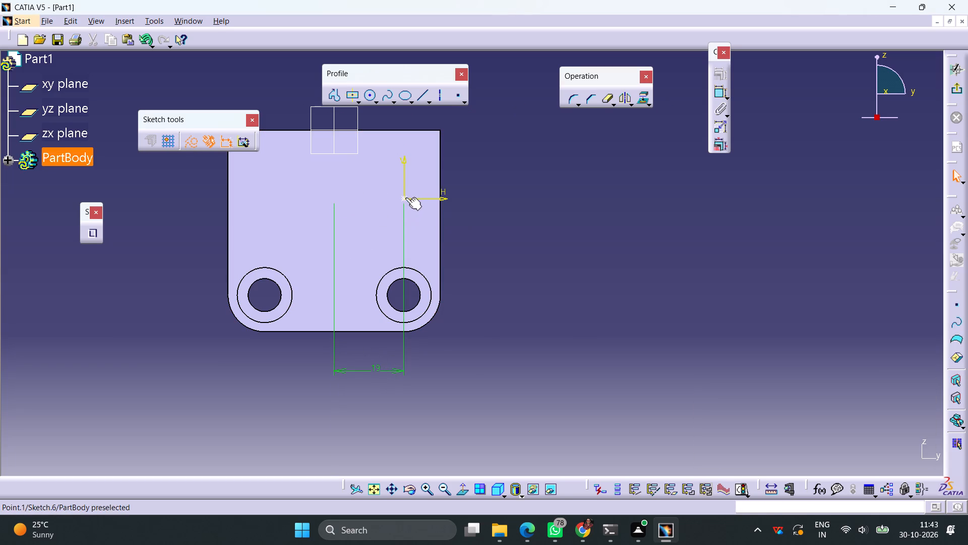
Constrain the third hole's centre point 15 mm below the plate's top edge.
{"action": "left_click", "coordinate": [405, 197]}
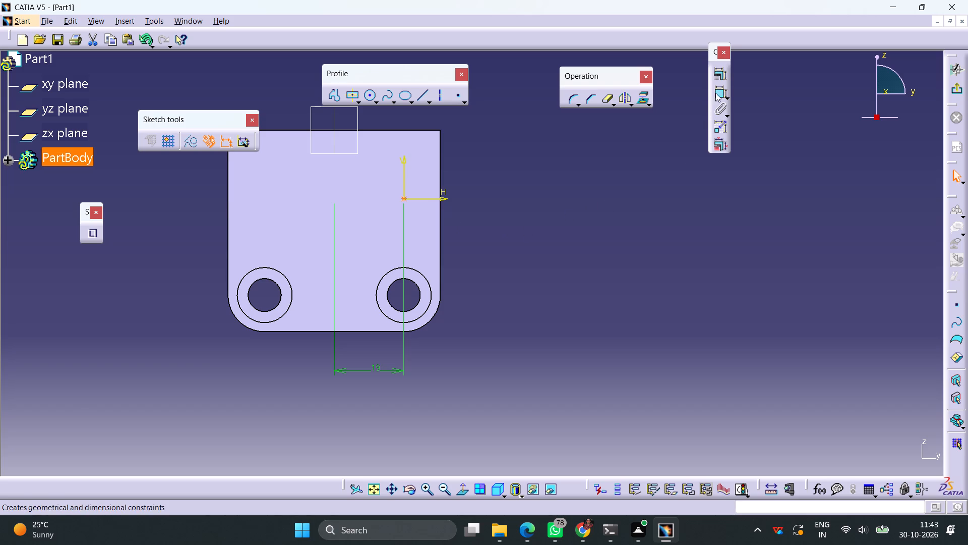
{"action": "left_click", "coordinate": [715, 93]}
{"action": "left_click", "coordinate": [395, 132]}
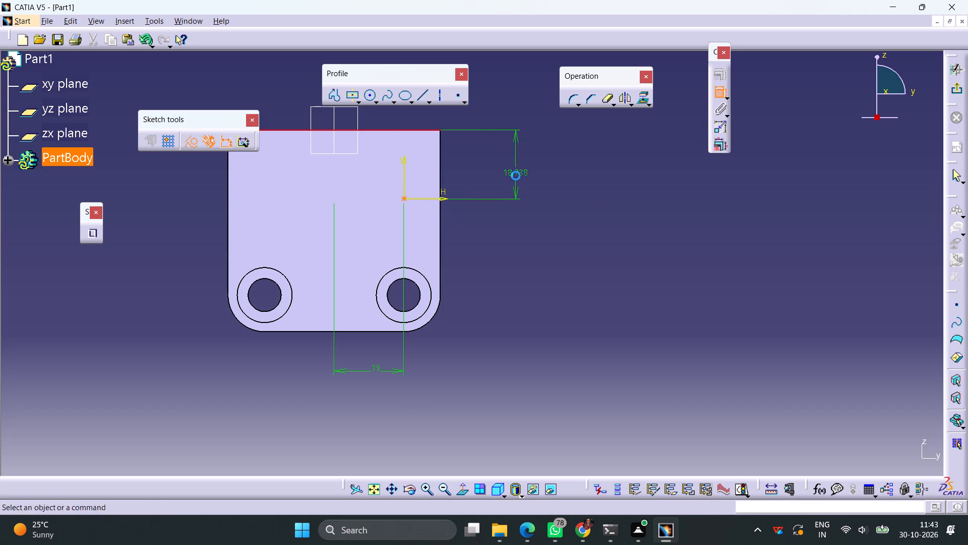
{"action": "left_click", "coordinate": [516, 176]}
{"action": "double_click", "coordinate": [520, 171]}
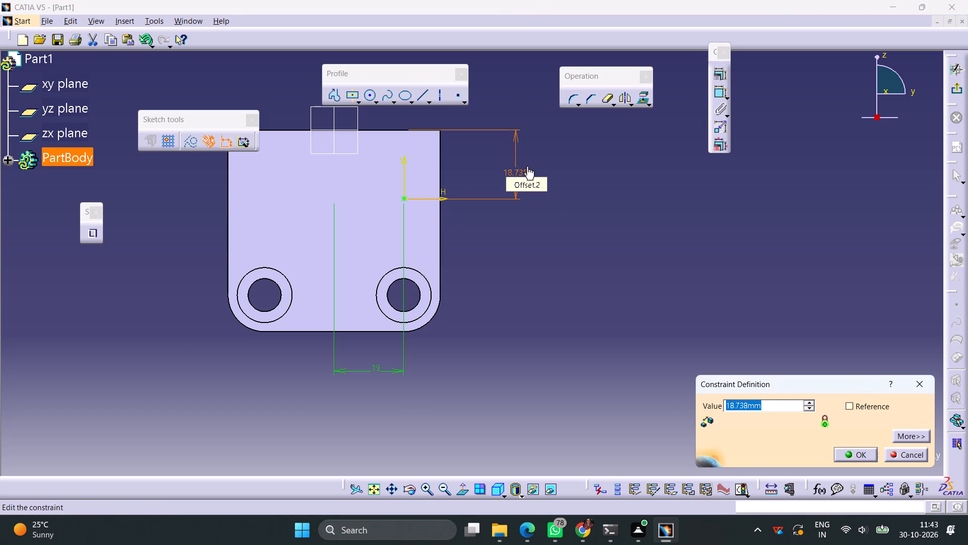
{"action": "key", "text": "shift+parenleft"}
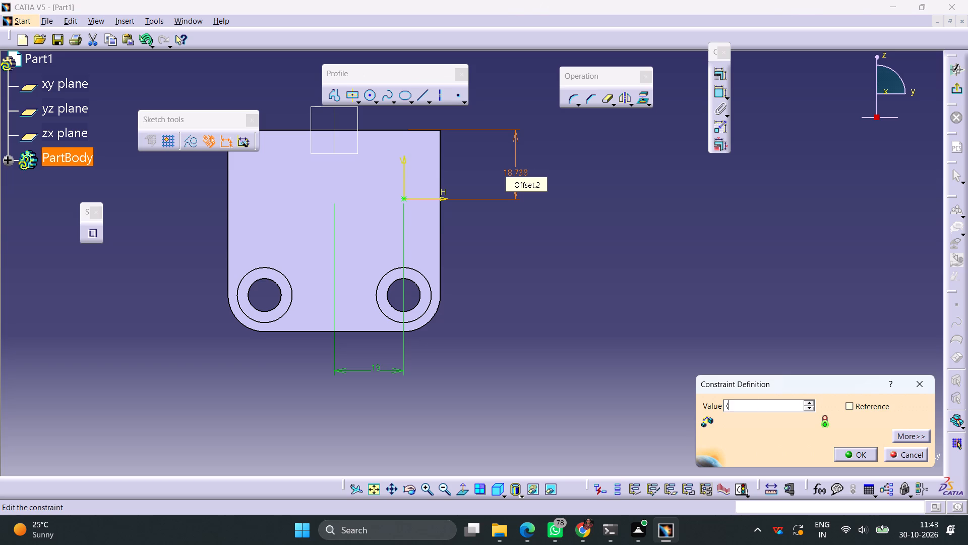
{"action": "type", "text": "55"}
{"action": "key", "text": "minus"}
{"action": "type", "text": "25"}
{"action": "key", "text": "shift+parenright"}
{"action": "type", "text": "/2"}
{"action": "key", "text": "Return"}
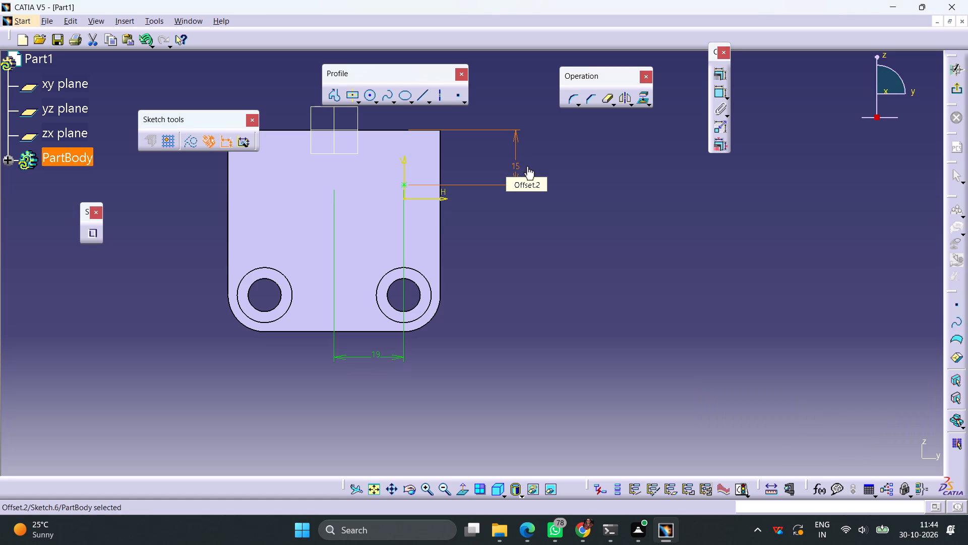
{"action": "left_click", "coordinate": [544, 261]}
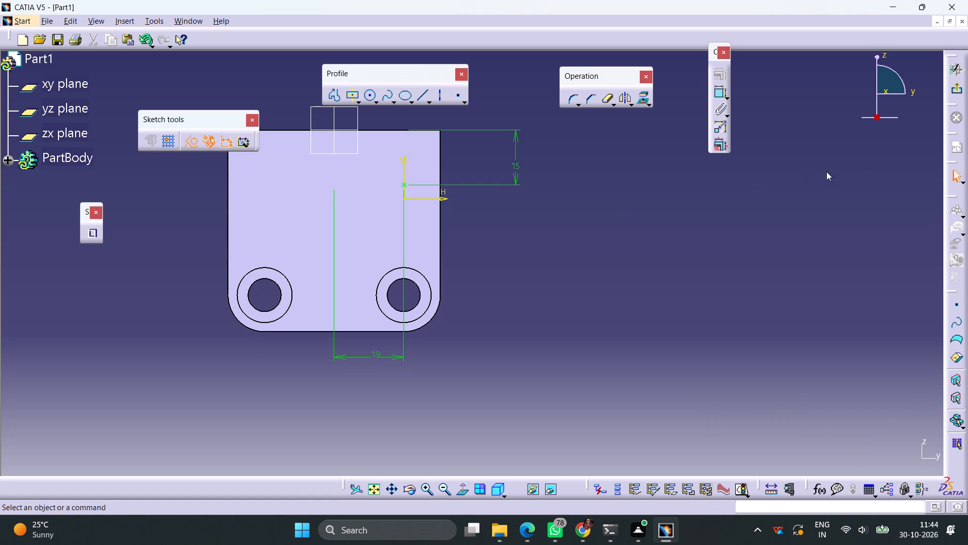
Exit the positioning sketch and create the third counterbored hole as blind, 9 mm diameter and 10 mm deep with a 120° V-bottom.
{"action": "left_click", "coordinate": [956, 92]}
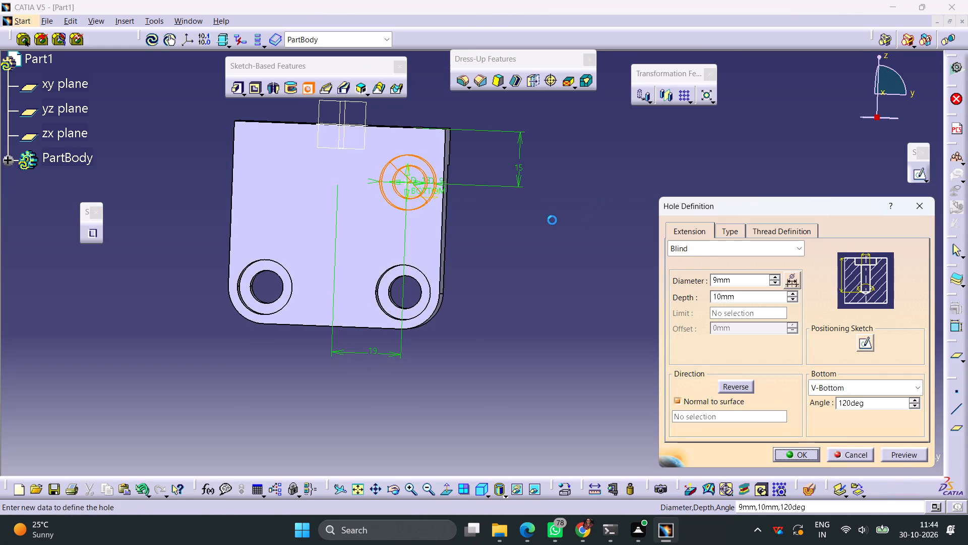
{"action": "left_click", "coordinate": [917, 455]}
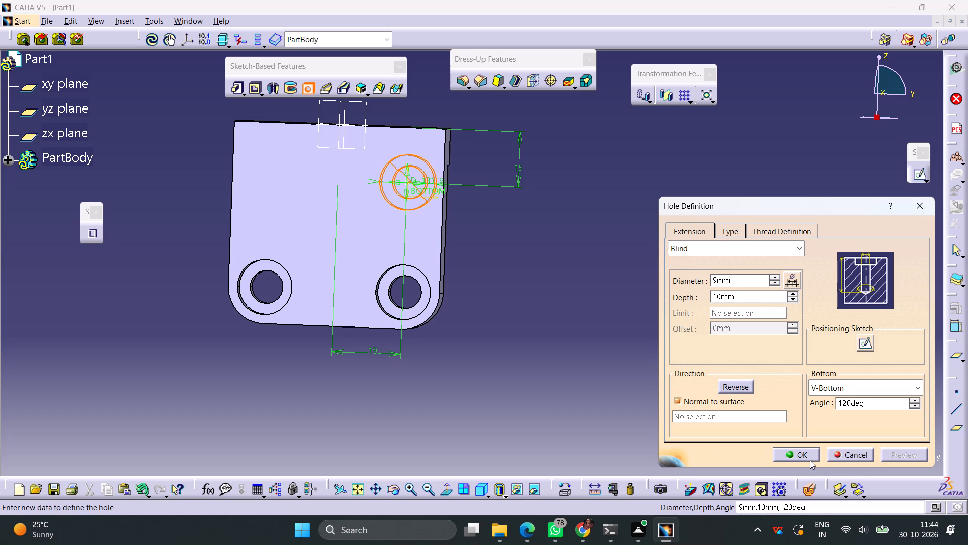
{"action": "left_click", "coordinate": [804, 458]}
{"action": "left_click", "coordinate": [675, 349]}
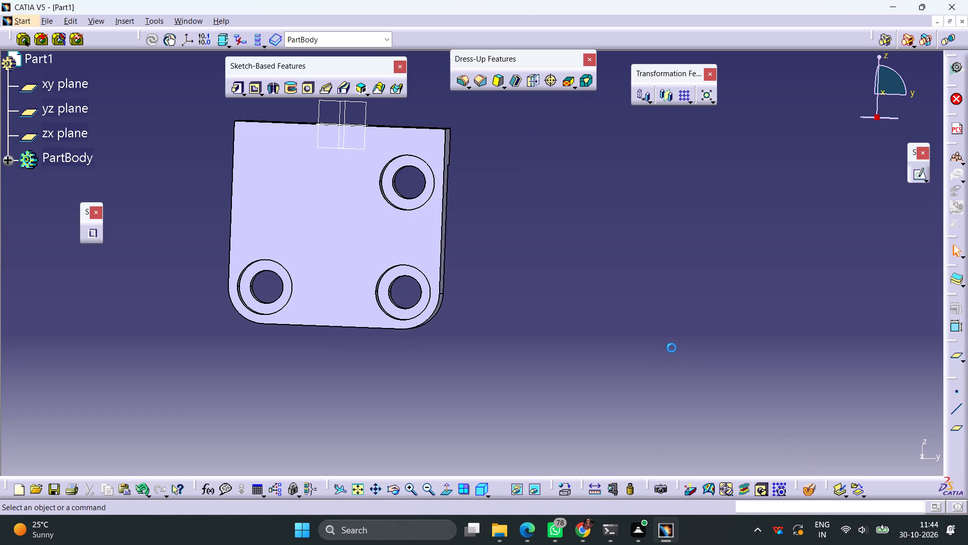
Start a fourth hole near the face's upper -Y corner and constrain its centre 19 mm from the zx plane in the positioning sketch.
{"action": "left_click", "coordinate": [276, 174]}
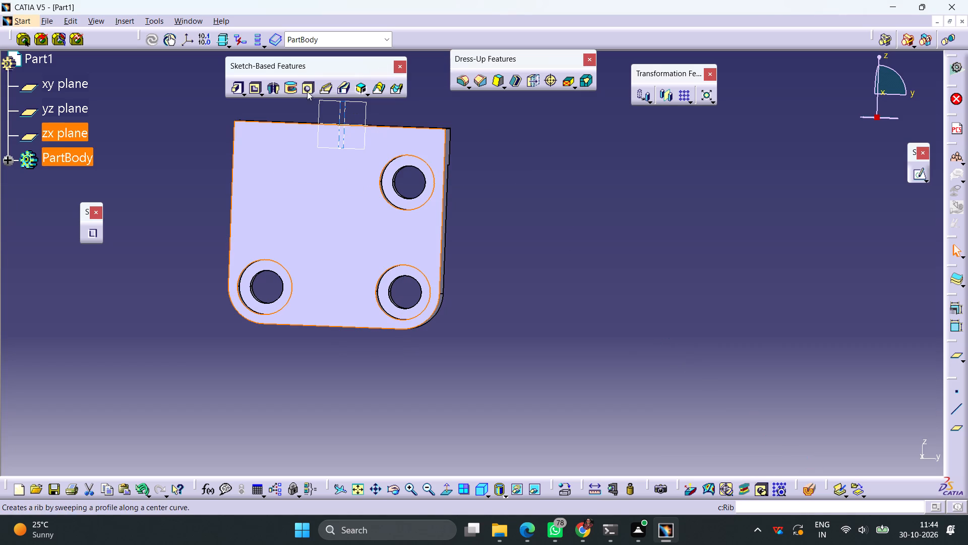
{"action": "left_click", "coordinate": [305, 90]}
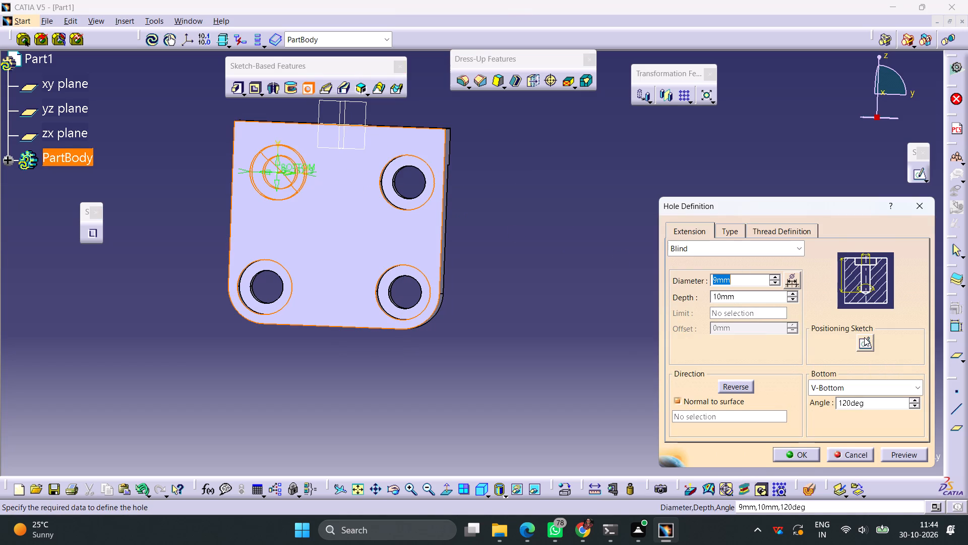
{"action": "left_click", "coordinate": [864, 343]}
{"action": "middle_click_drag", "start_coordinate": [514, 270], "coordinate": [553, 294]}
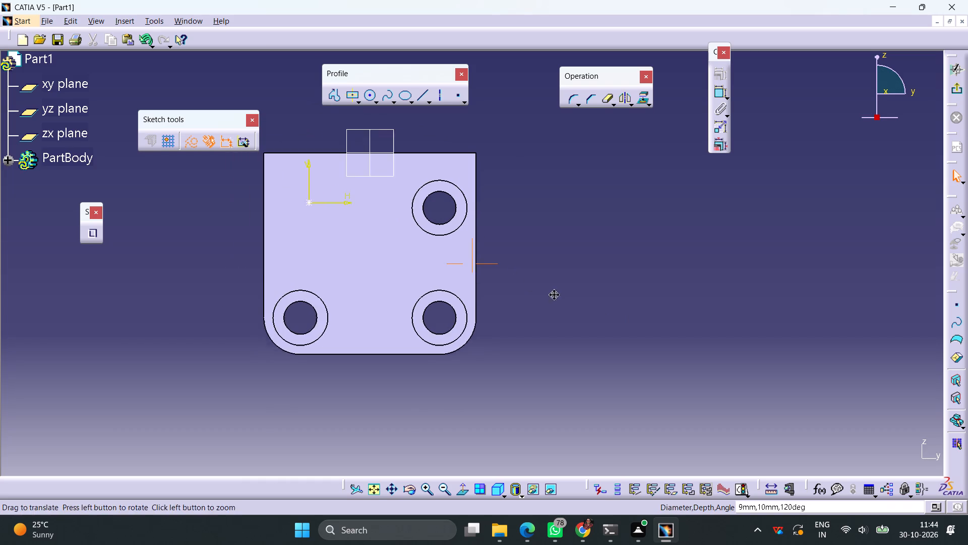
{"action": "middle_click_drag", "start_coordinate": [553, 294], "coordinate": [625, 297]}
{"action": "left_click", "coordinate": [387, 207]}
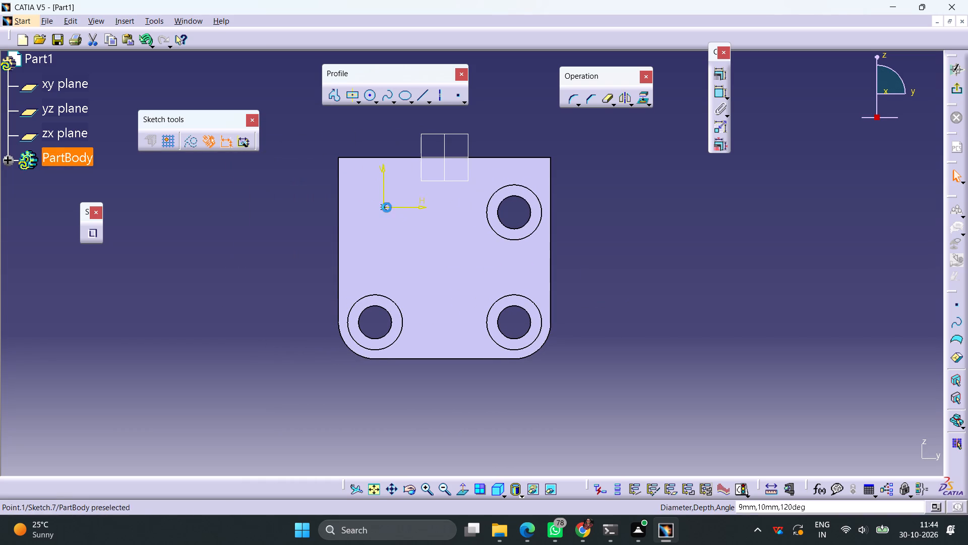
{"action": "left_click", "coordinate": [720, 89]}
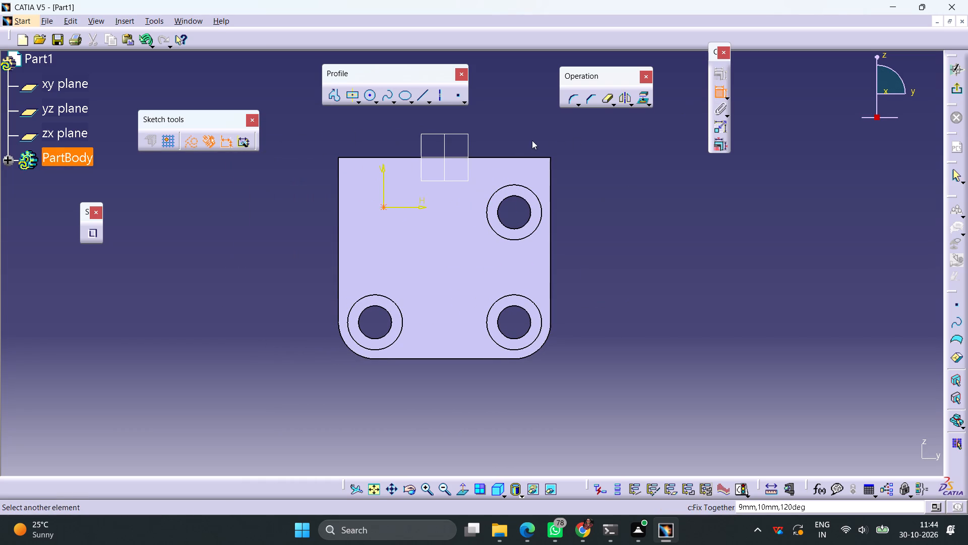
{"action": "left_click", "coordinate": [445, 146]}
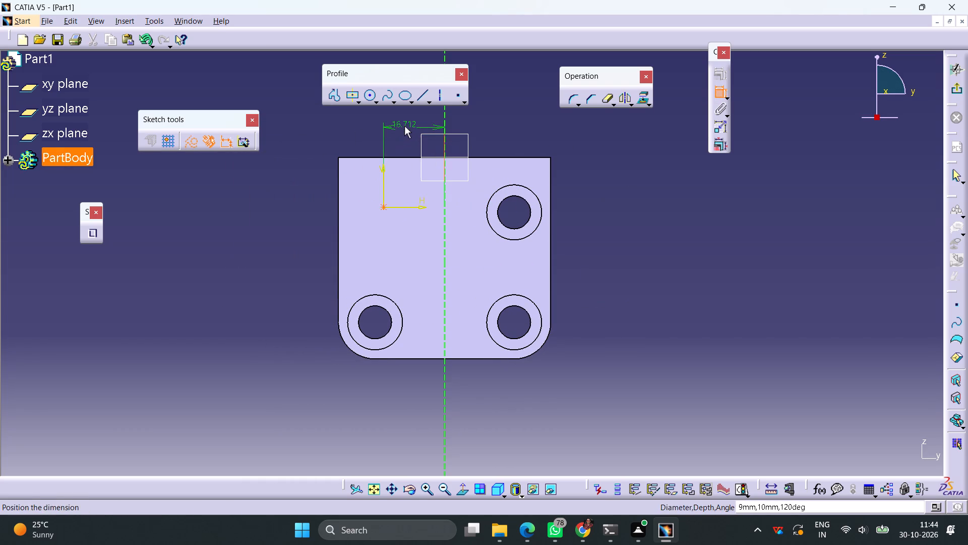
{"action": "left_click", "coordinate": [404, 126]}
{"action": "double_click", "coordinate": [406, 121]}
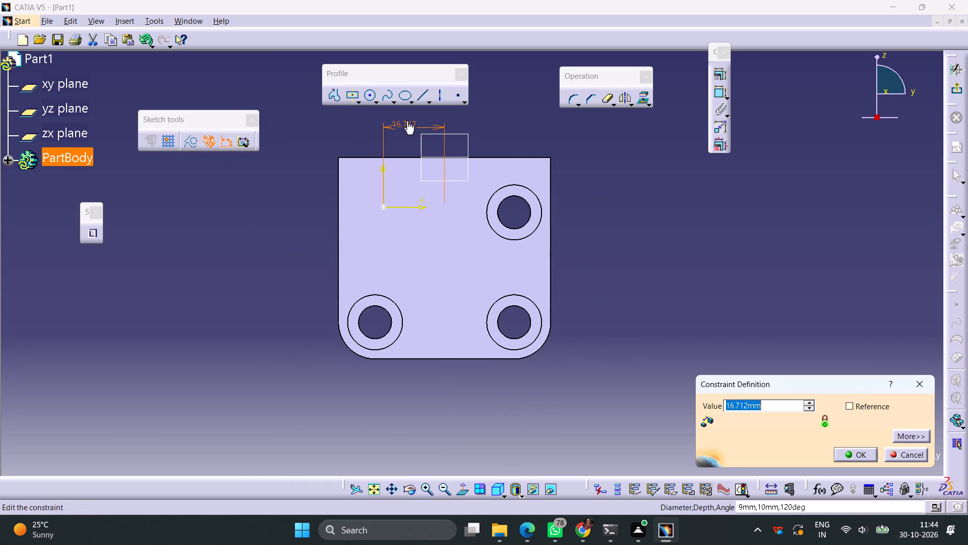
{"action": "type", "text": "19"}
{"action": "key", "text": "Return"}
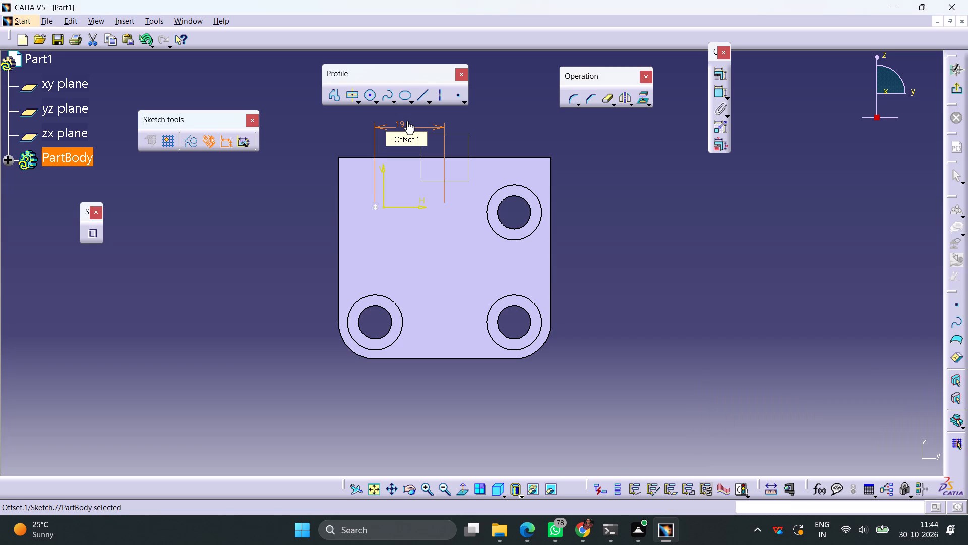
{"action": "left_click", "coordinate": [599, 226]}
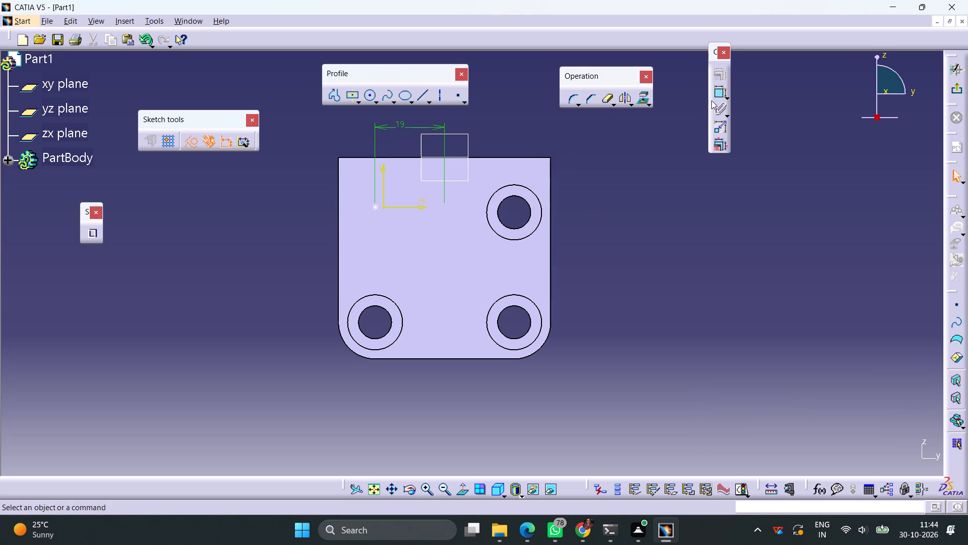
Constrain the fourth hole's centre point 15 mm below the plate's top edge.
{"action": "left_click", "coordinate": [715, 93]}
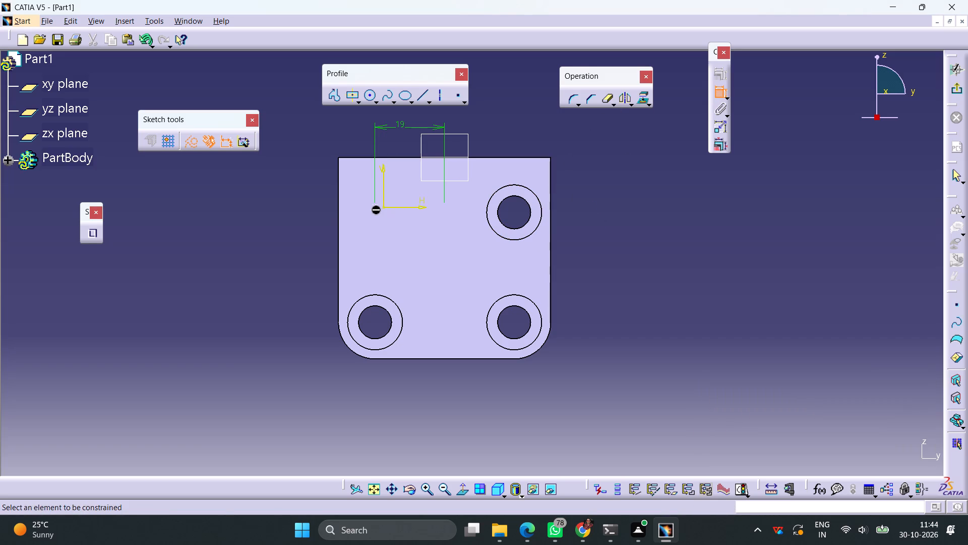
{"action": "left_click", "coordinate": [375, 205]}
{"action": "left_click", "coordinate": [355, 157]}
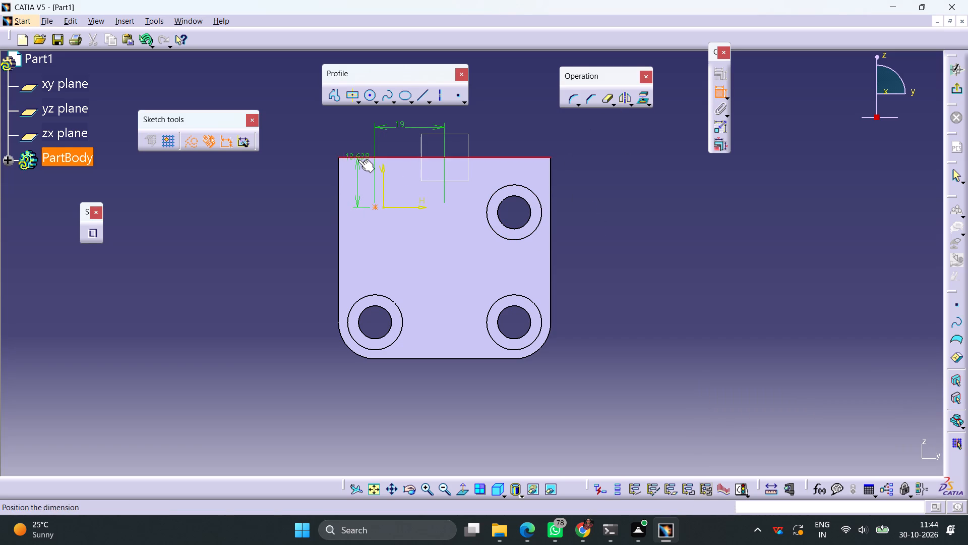
{"action": "left_click", "coordinate": [285, 228]}
{"action": "double_click", "coordinate": [288, 223]}
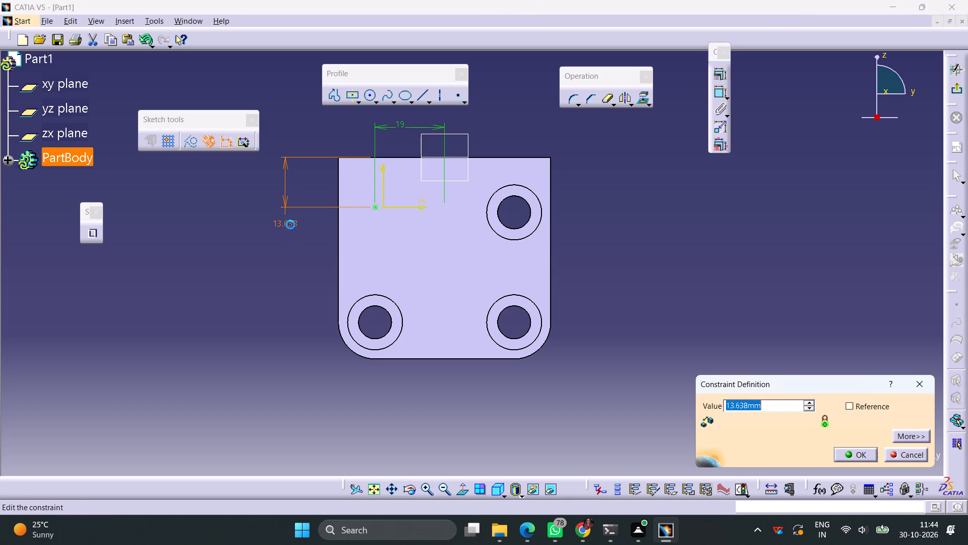
{"action": "type", "text": "15"}
{"action": "key", "text": "Return"}
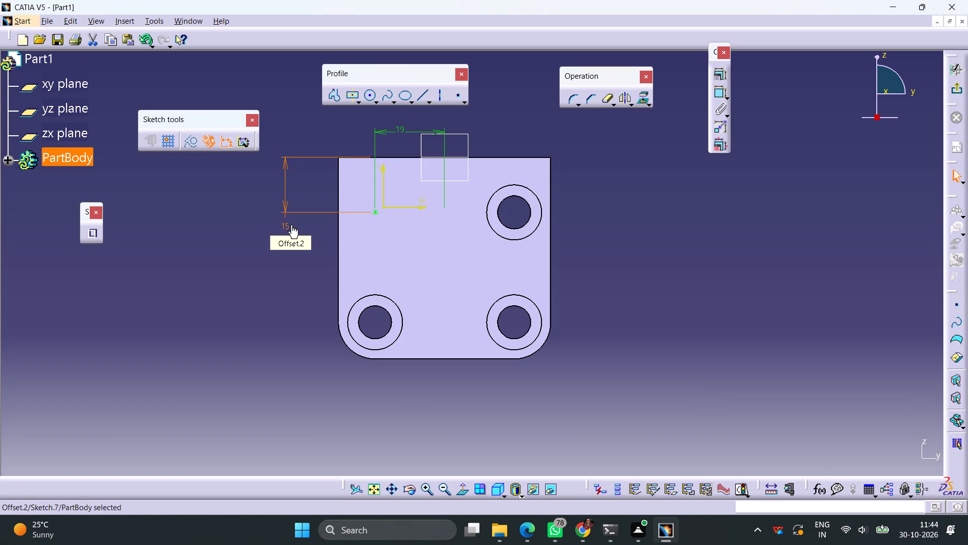
Exit the positioning sketch and create the fourth counterbored hole as blind, 9 mm diameter and 10 mm deep with a 120° V-bottom.
{"action": "left_click", "coordinate": [956, 91]}
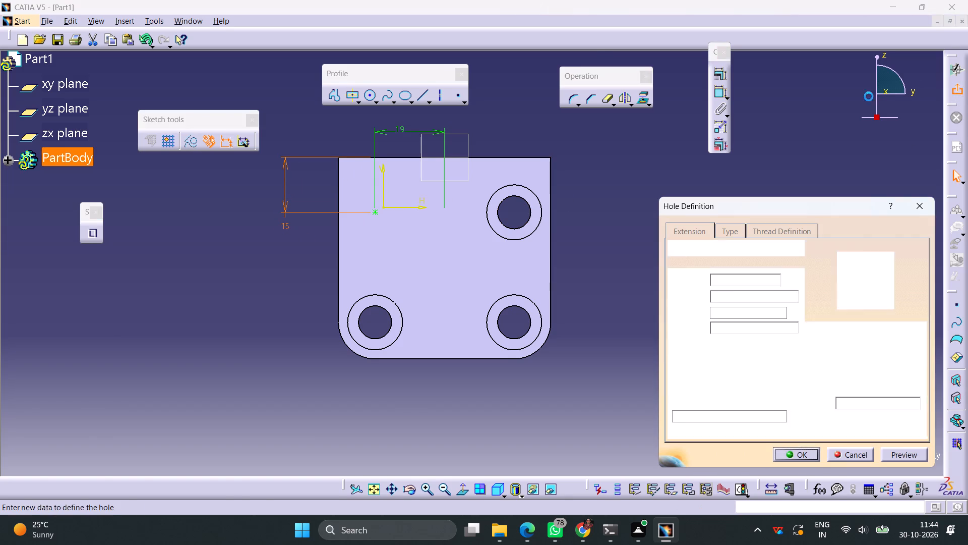
{"action": "left_click", "coordinate": [914, 456]}
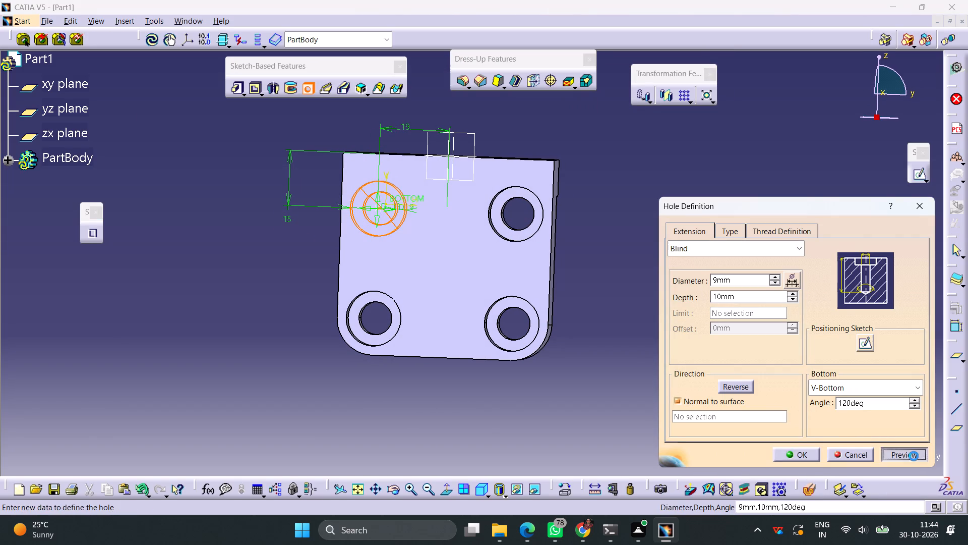
{"action": "left_click", "coordinate": [806, 456]}
{"action": "left_click", "coordinate": [686, 346]}
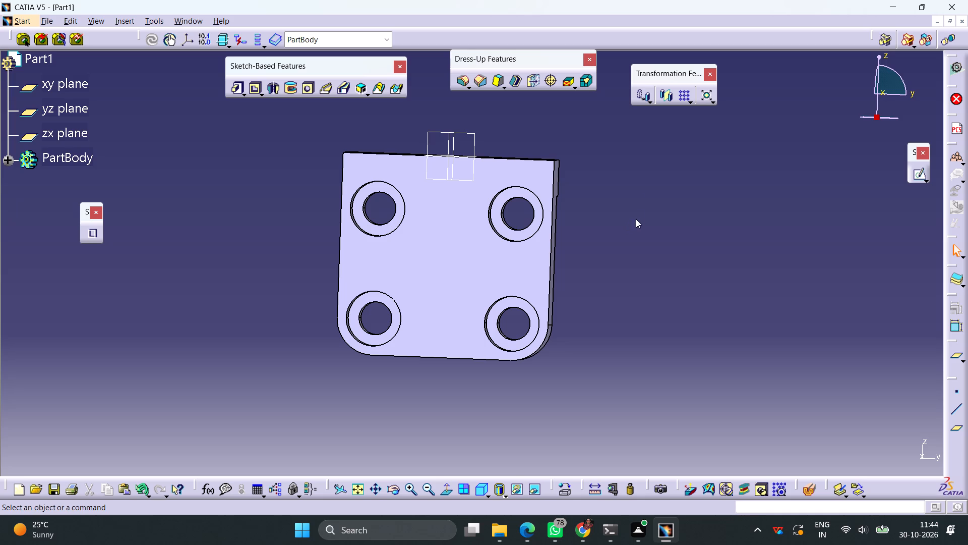
Open a sketch on the plate's counterbored face and draw a circle about 19 mm in diameter on the vertical axis, about 47 mm above the top edge.
{"action": "scroll", "coordinate": [620, 192], "scroll_direction": "up", "scroll_amount": 1, "text": "ctrl"}
{"action": "middle_click_drag", "start_coordinate": [620, 193], "coordinate": [620, 213], "text": "ctrl"}
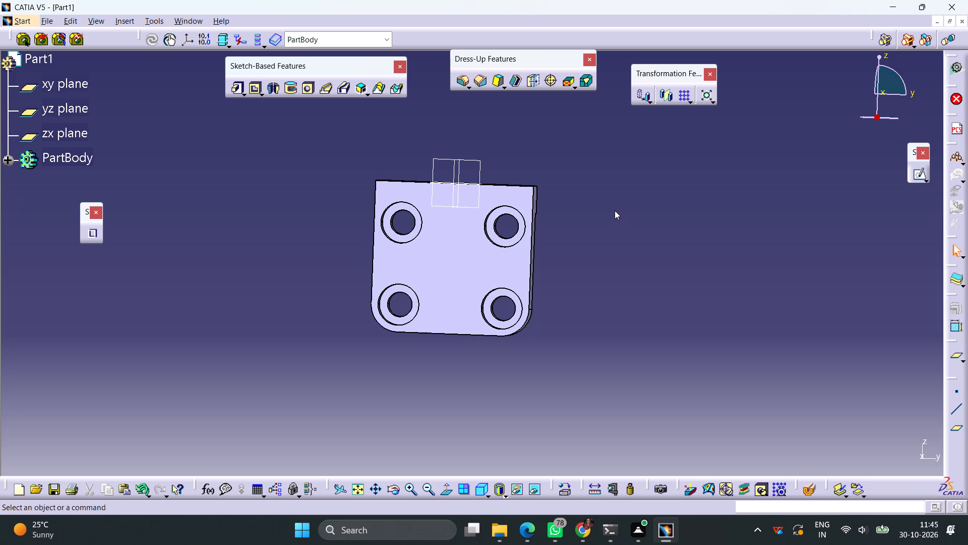
{"action": "left_click", "coordinate": [512, 195]}
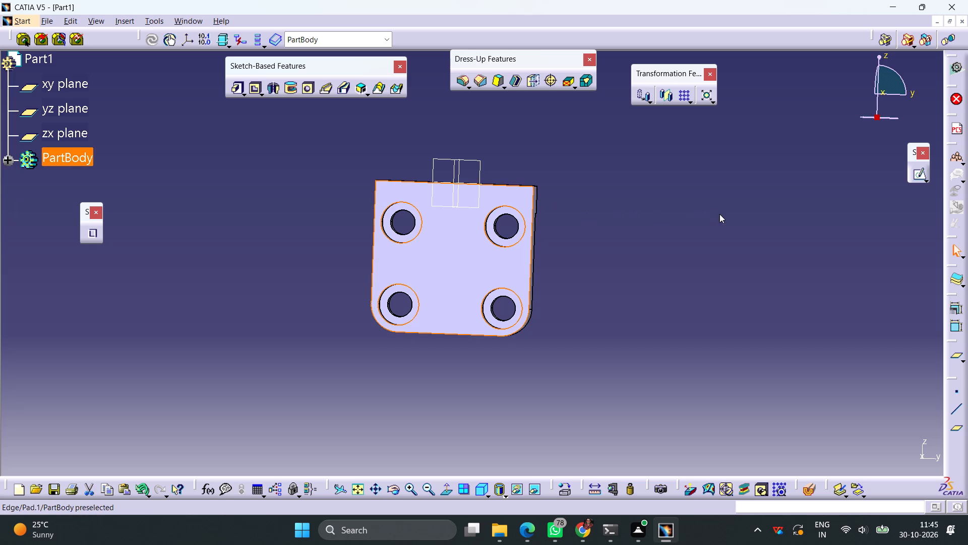
{"action": "left_click", "coordinate": [917, 175]}
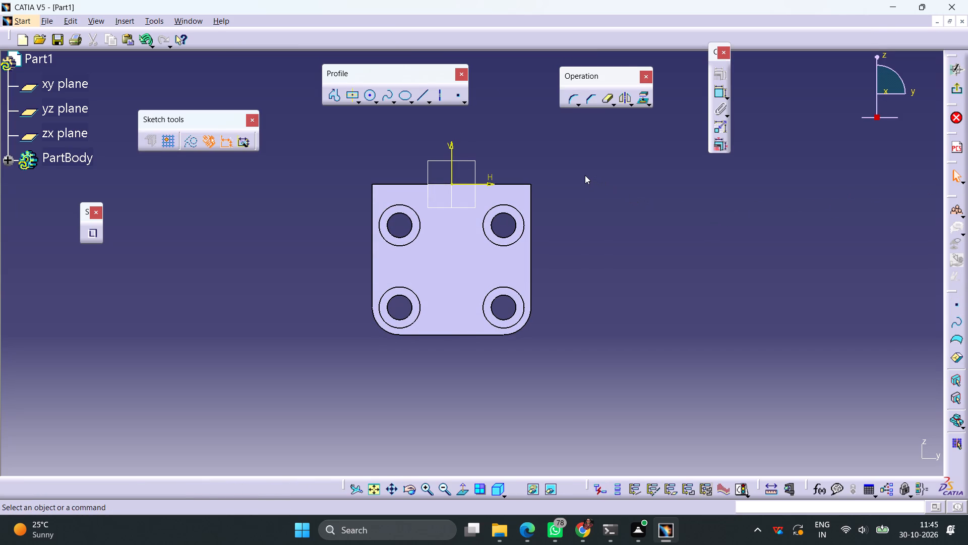
{"action": "middle_click_drag", "start_coordinate": [585, 175], "coordinate": [585, 209], "text": "ctrl"}
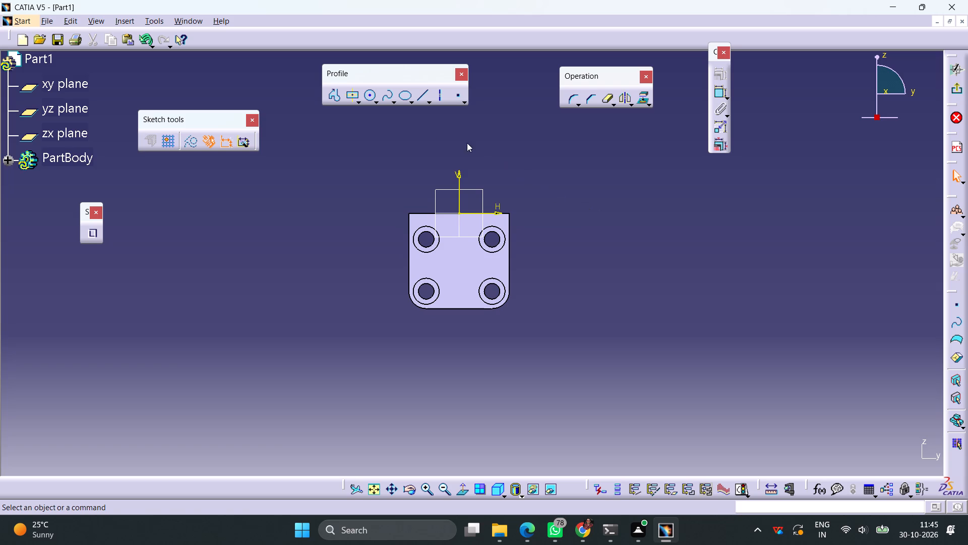
{"action": "left_click", "coordinate": [369, 95]}
{"action": "middle_click_drag", "start_coordinate": [478, 181], "coordinate": [483, 222]}
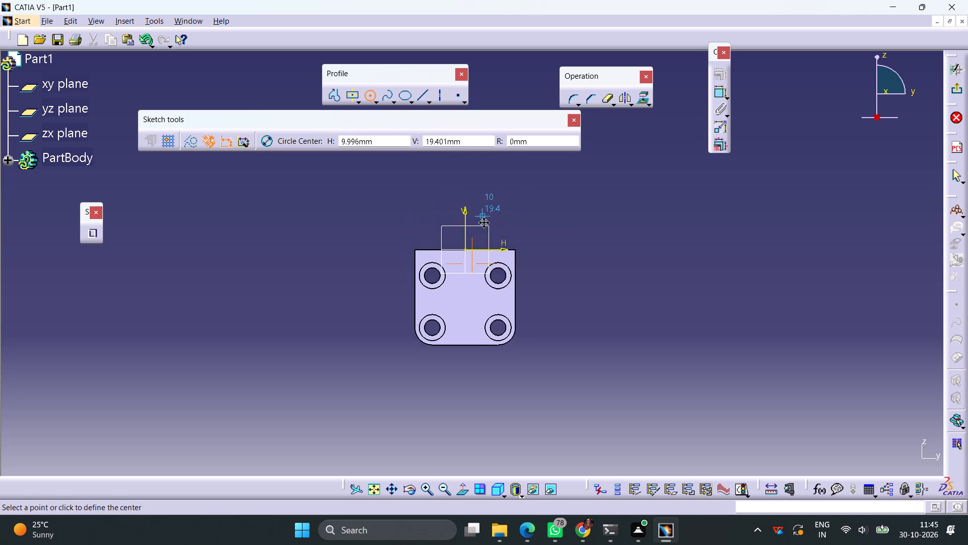
{"action": "middle_click_drag", "start_coordinate": [483, 222], "coordinate": [492, 261]}
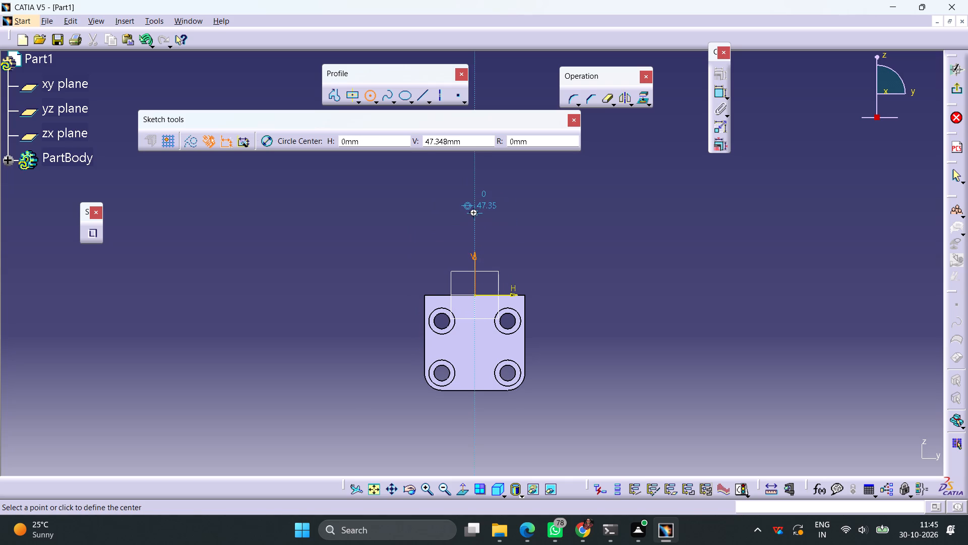
{"action": "left_click", "coordinate": [472, 211]}
{"action": "left_click", "coordinate": [490, 205]}
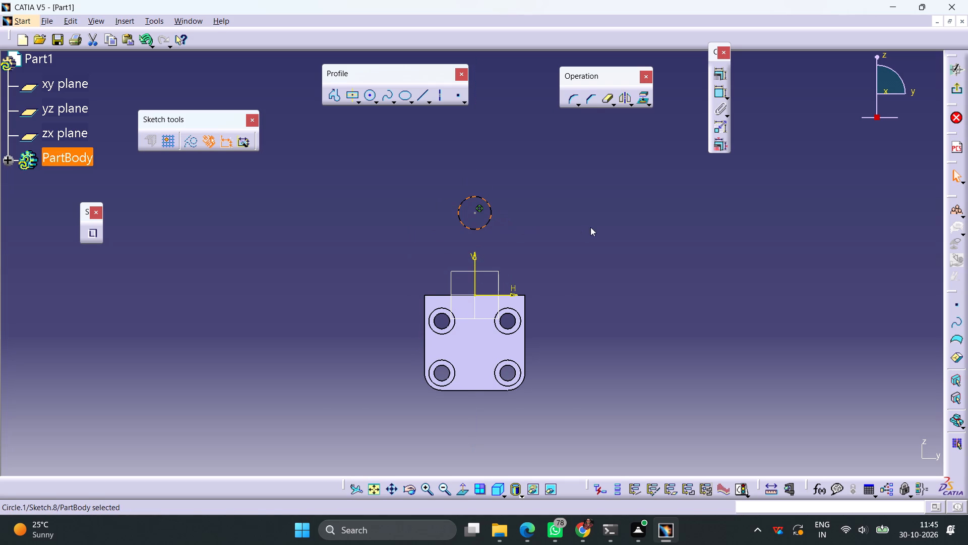
Dimension the circle's diameter and set it to 32 mm.
{"action": "left_click", "coordinate": [716, 93]}
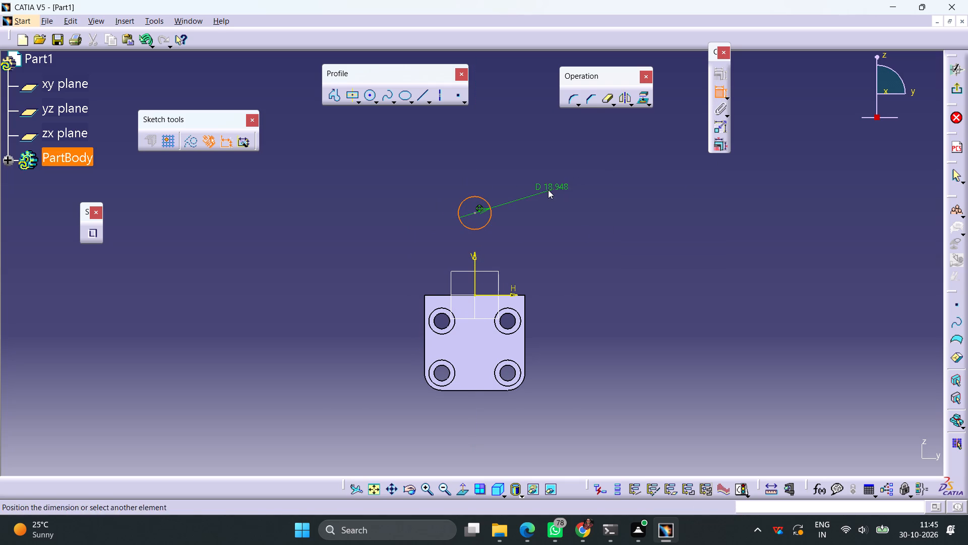
{"action": "left_click", "coordinate": [548, 190]}
{"action": "double_click", "coordinate": [558, 186]}
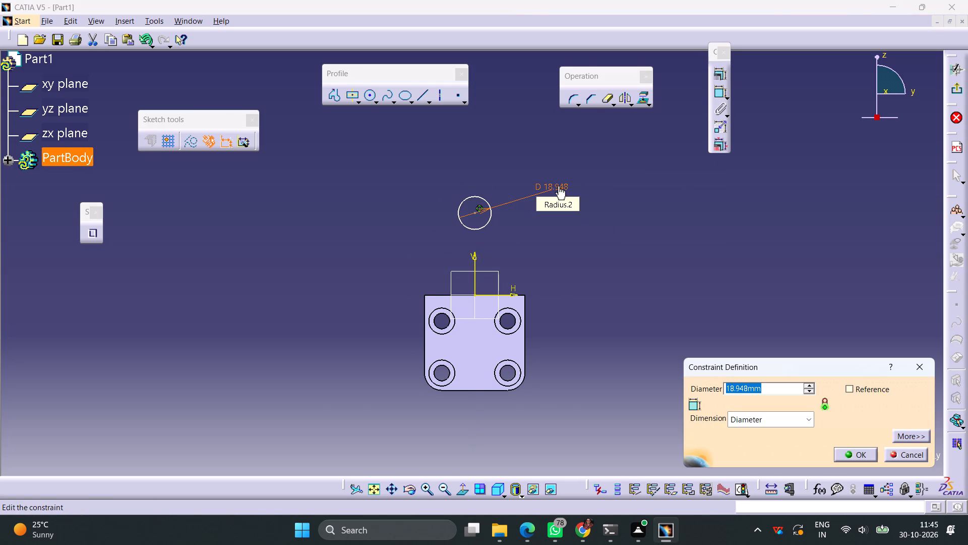
{"action": "type", "text": "32"}
{"action": "key", "text": "Return"}
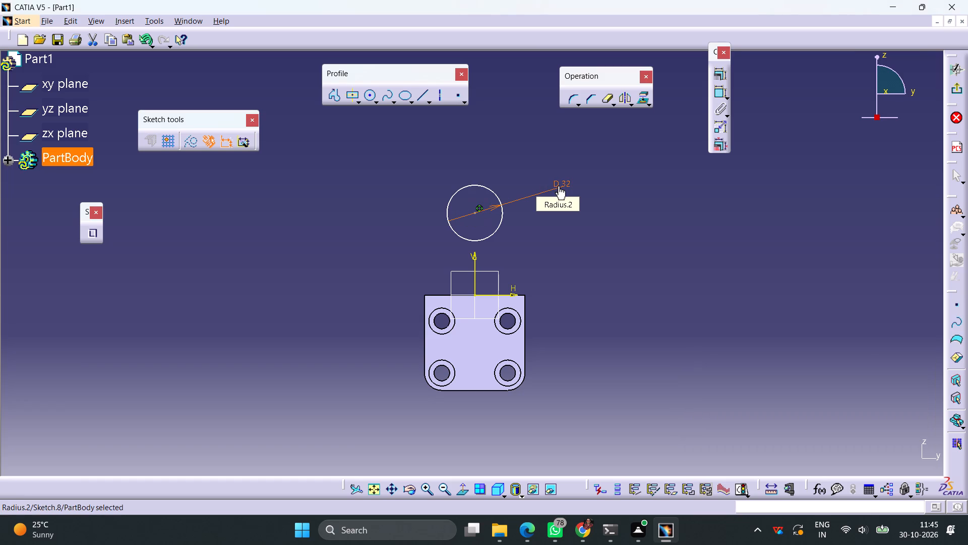
{"action": "left_click", "coordinate": [654, 251]}
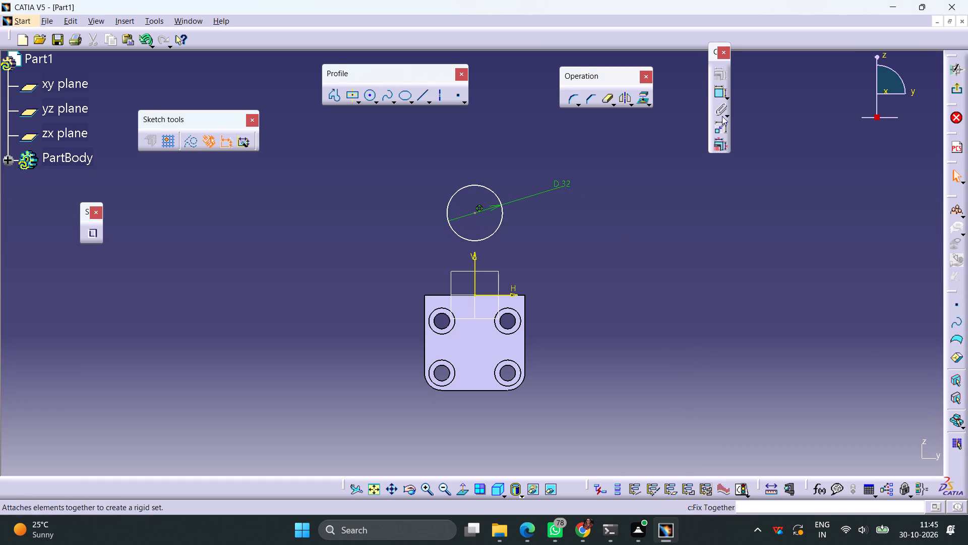
Constrain the circle's centre 35+17 (52 mm) above the plate's top edge and exit the sketch.
{"action": "left_click", "coordinate": [719, 94]}
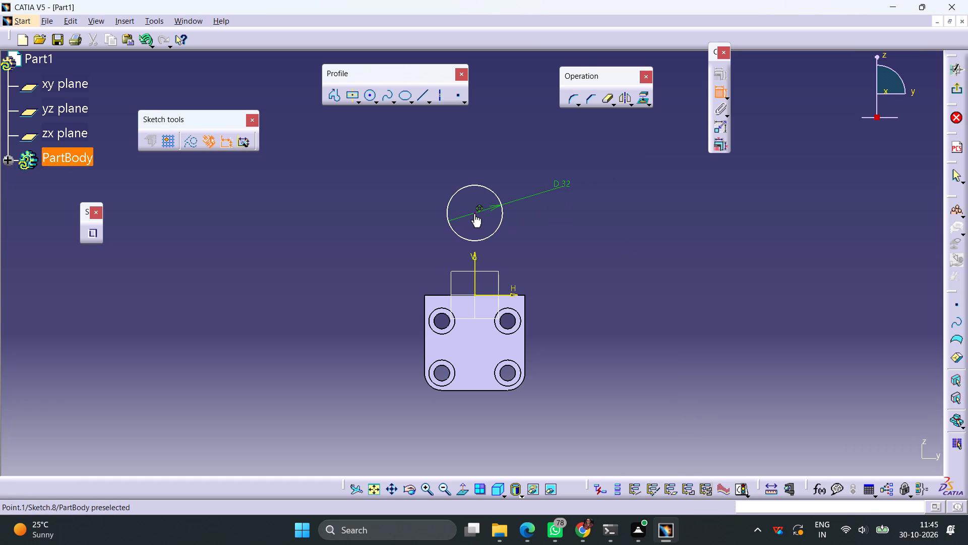
{"action": "left_click", "coordinate": [475, 214]}
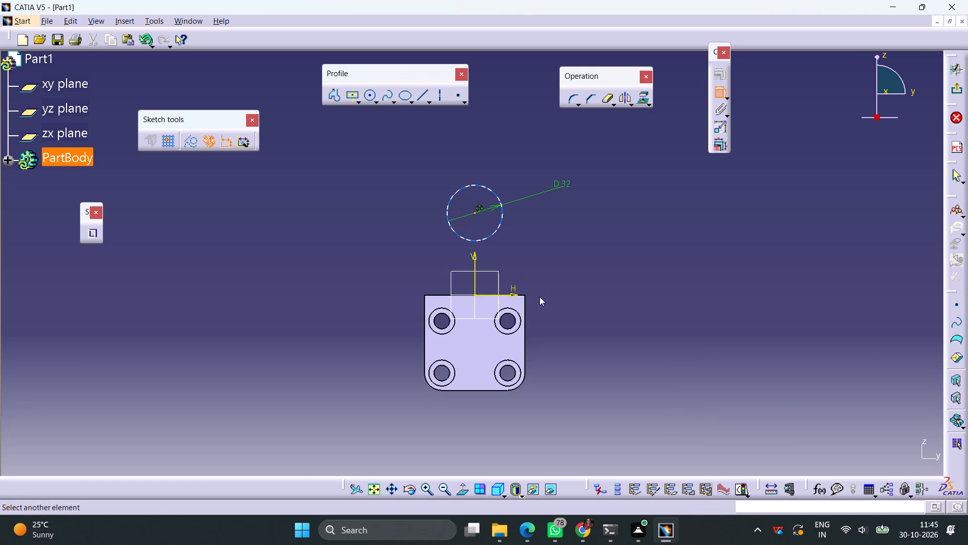
{"action": "left_click", "coordinate": [488, 296]}
{"action": "left_click", "coordinate": [567, 265]}
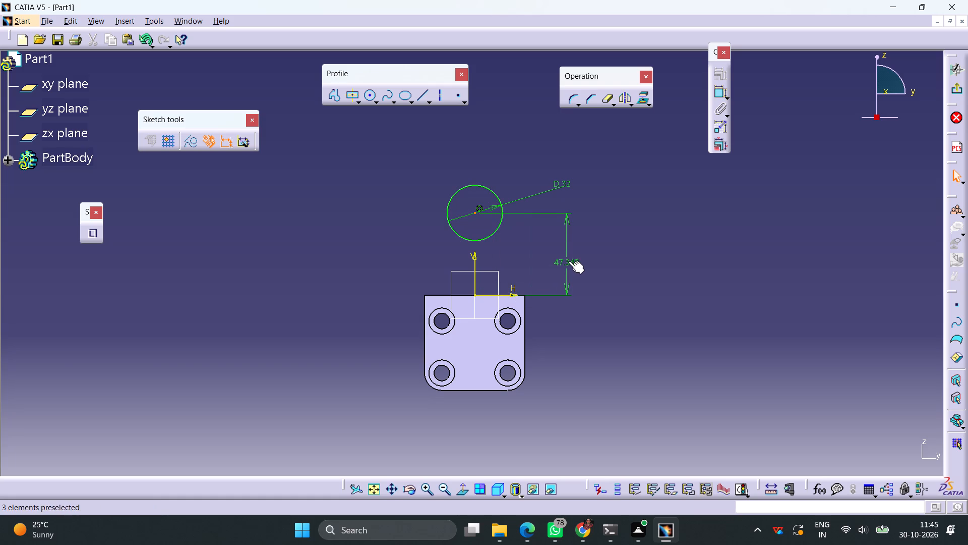
{"action": "double_click", "coordinate": [569, 260]}
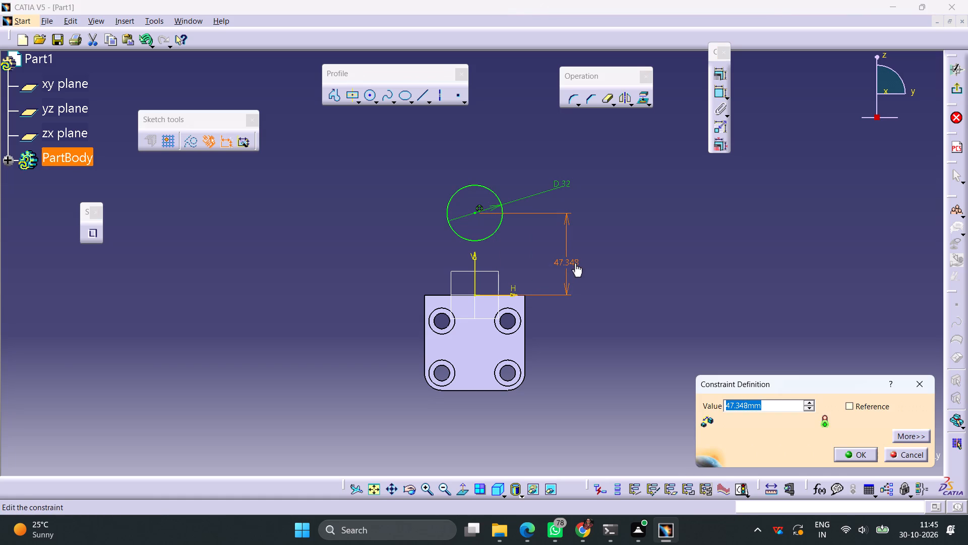
{"action": "type", "text": "35+17"}
{"action": "key", "text": "Return"}
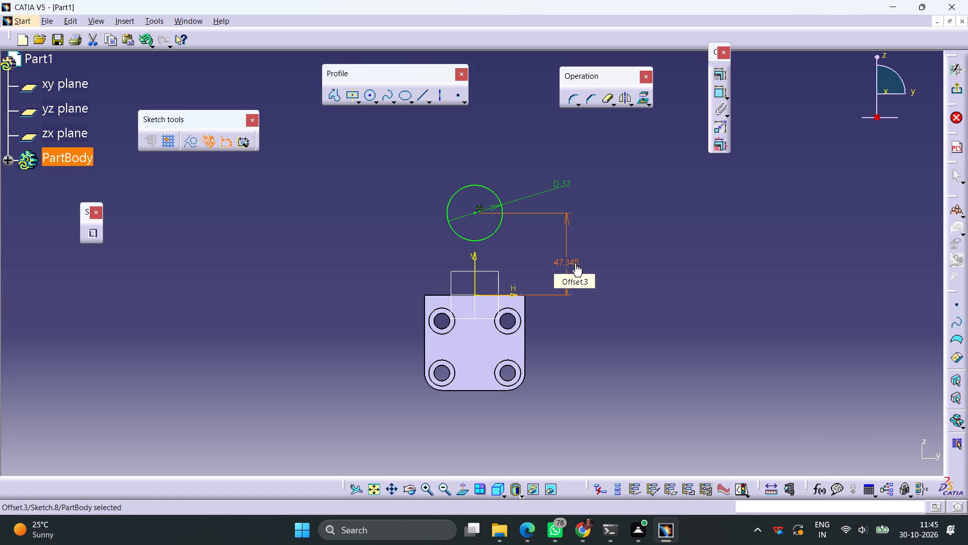
{"action": "left_click", "coordinate": [953, 94]}
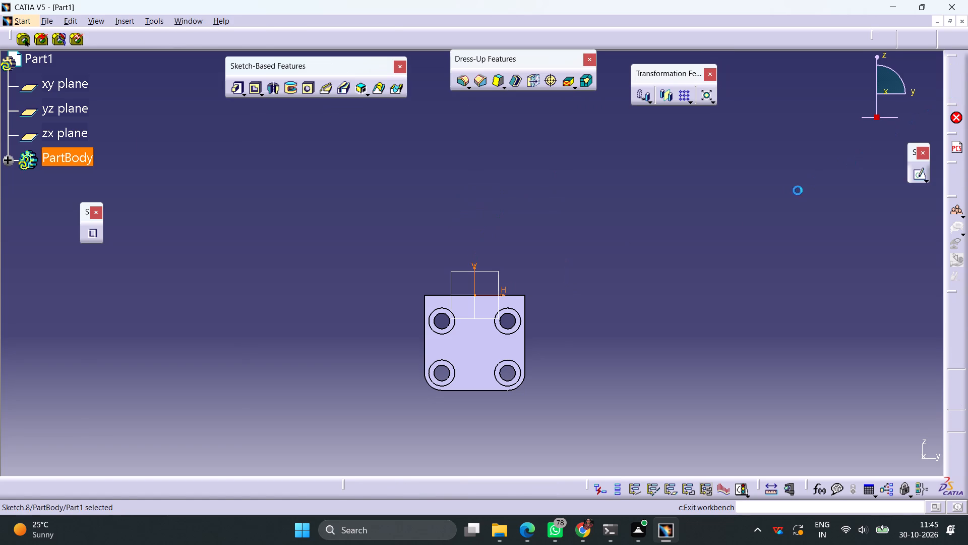
Pad the circle sketch with a first limit of 17 mm and a second limit of 33-17 (16 mm) to form the cylinder.
{"action": "middle_click_drag", "start_coordinate": [579, 230], "coordinate": [455, 251]}
{"action": "right_click_drag", "start_coordinate": [576, 229], "coordinate": [455, 251]}
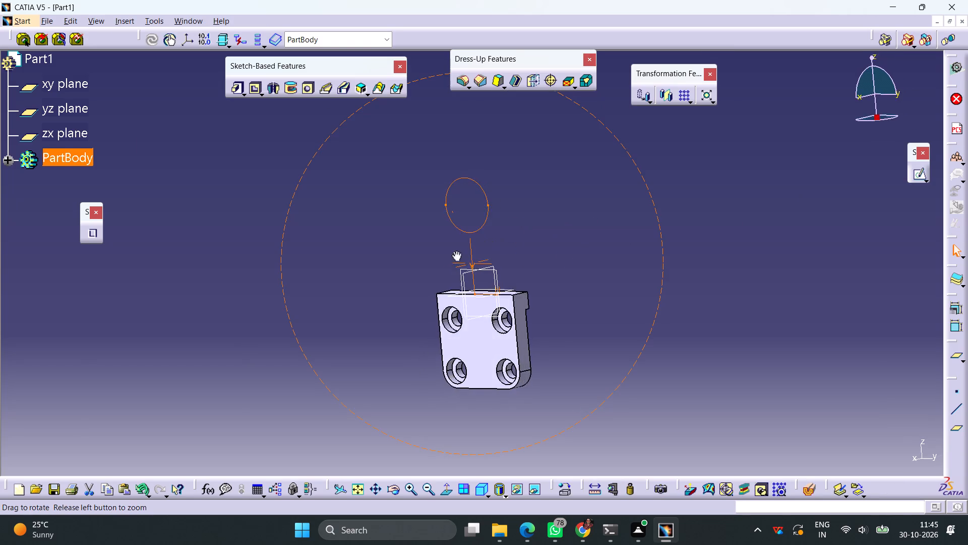
{"action": "right_click_drag", "start_coordinate": [455, 251], "coordinate": [440, 284]}
{"action": "middle_click_drag", "start_coordinate": [455, 251], "coordinate": [440, 284]}
{"action": "left_click", "coordinate": [235, 88]}
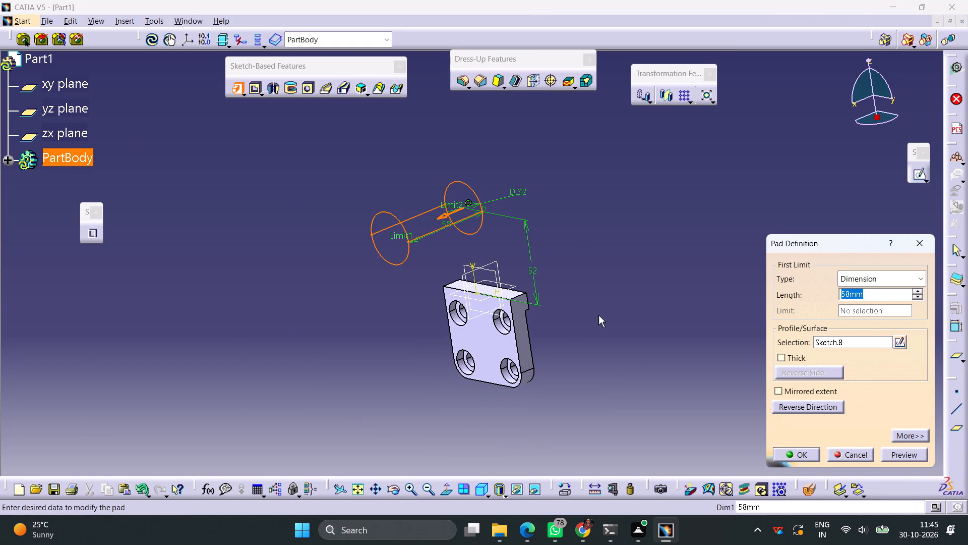
{"action": "type", "text": "17"}
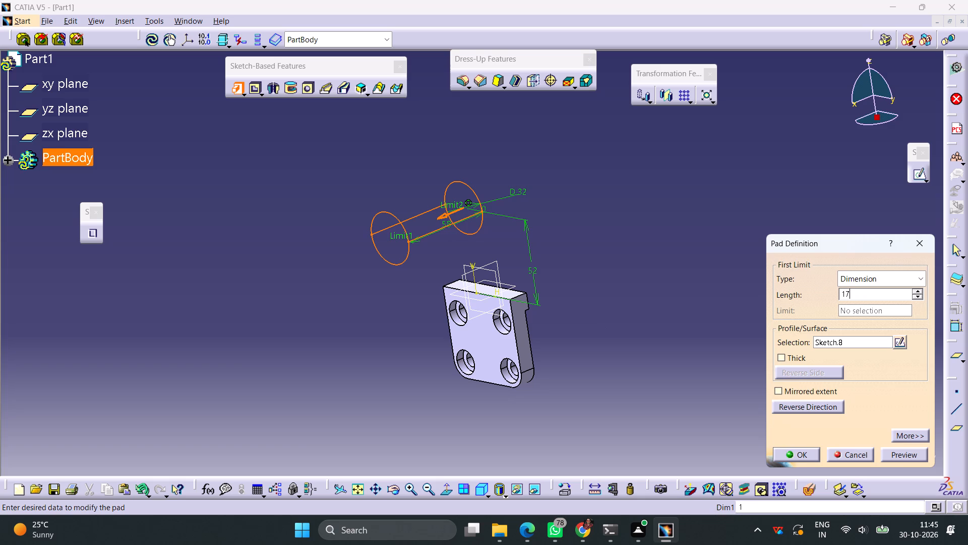
{"action": "left_click", "coordinate": [673, 371]}
{"action": "middle_click_drag", "start_coordinate": [676, 298], "coordinate": [490, 342]}
{"action": "right_click_drag", "start_coordinate": [676, 298], "coordinate": [490, 342]}
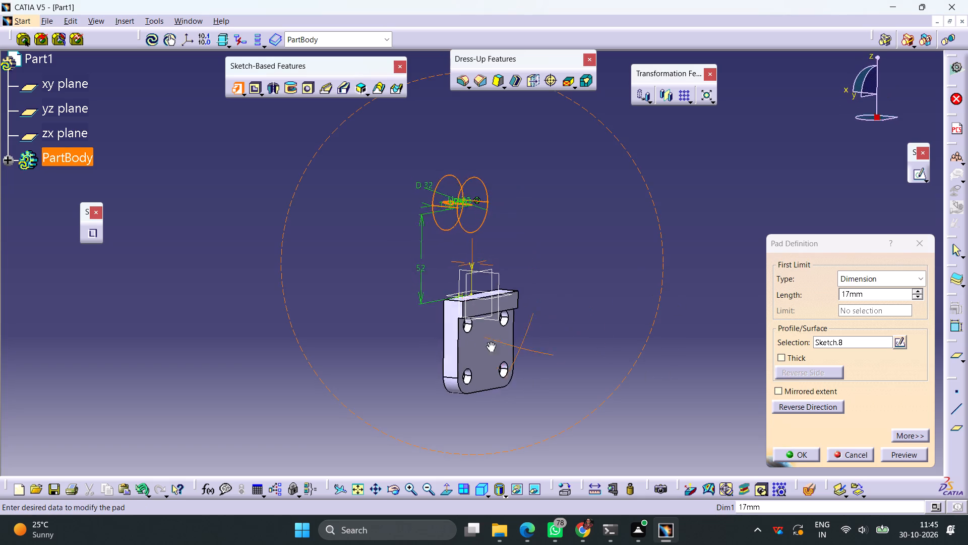
{"action": "right_click_drag", "start_coordinate": [490, 342], "coordinate": [586, 333]}
{"action": "middle_click_drag", "start_coordinate": [490, 342], "coordinate": [586, 333]}
{"action": "left_click", "coordinate": [912, 437]}
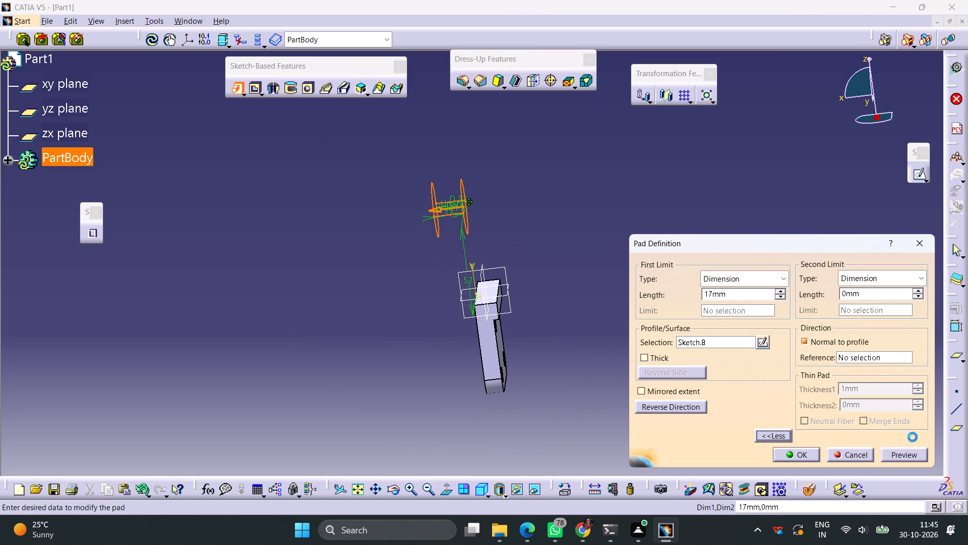
{"action": "left_click_drag", "start_coordinate": [870, 294], "coordinate": [803, 302]}
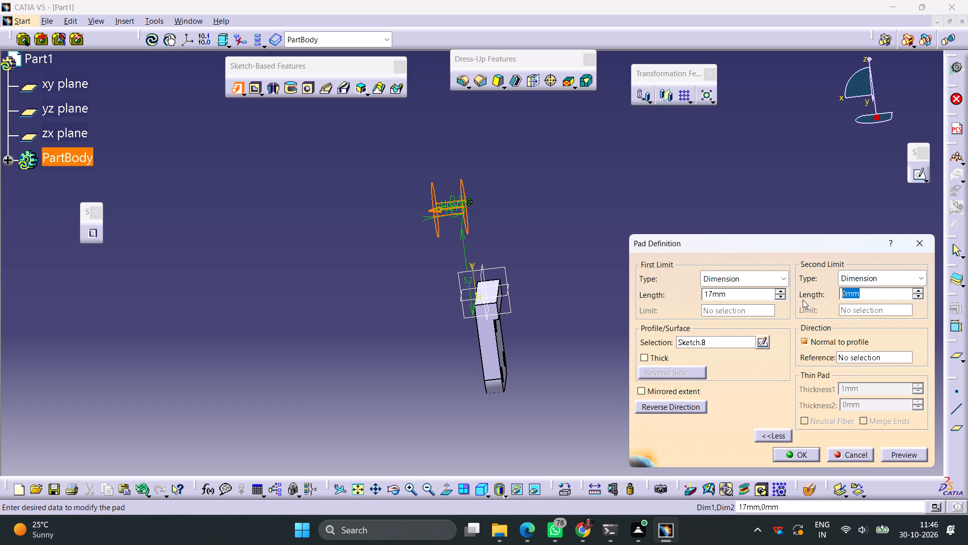
{"action": "type", "text": "33-17"}
{"action": "left_click", "coordinate": [569, 364]}
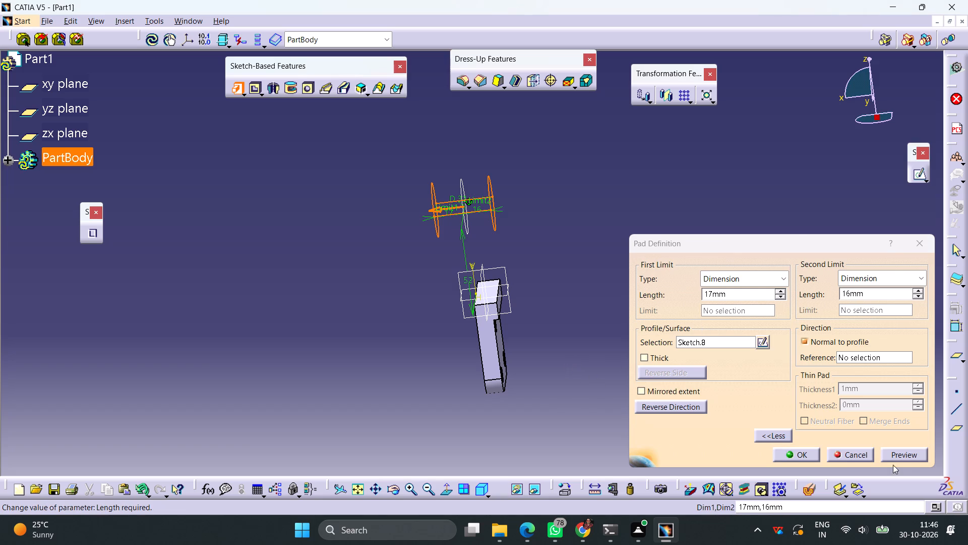
{"action": "left_click", "coordinate": [904, 461]}
{"action": "left_click", "coordinate": [796, 457]}
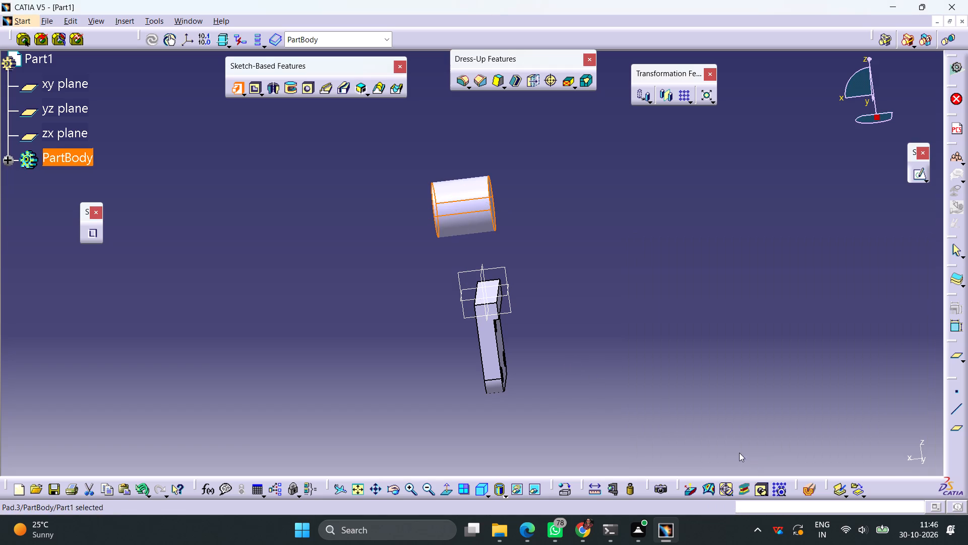
{"action": "left_click", "coordinate": [661, 401]}
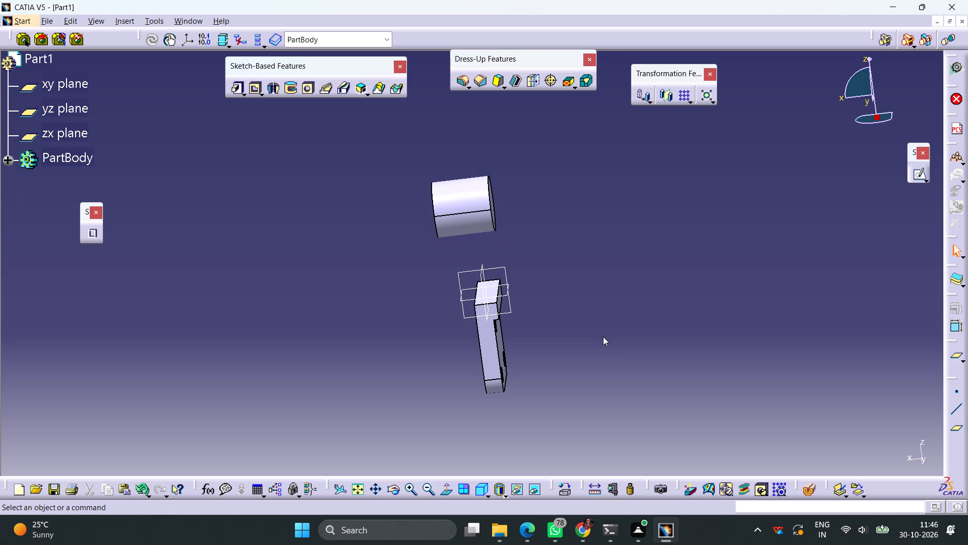
Open a new sketch on the plate's counterbored face and project the plate's top edge and the cylinder's circular edge into it.
{"action": "middle_click_drag", "start_coordinate": [418, 366], "coordinate": [515, 350]}
{"action": "right_click_drag", "start_coordinate": [418, 366], "coordinate": [515, 350]}
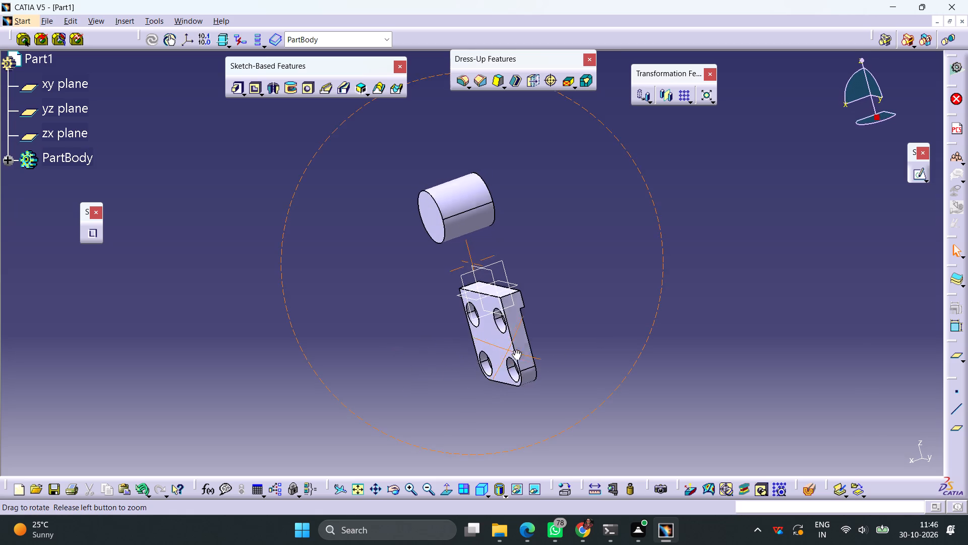
{"action": "right_click_drag", "start_coordinate": [515, 350], "coordinate": [522, 347]}
{"action": "middle_click_drag", "start_coordinate": [515, 350], "coordinate": [522, 347]}
{"action": "scroll", "coordinate": [522, 349], "scroll_direction": "up", "scroll_amount": 1}
{"action": "left_click", "coordinate": [493, 336]}
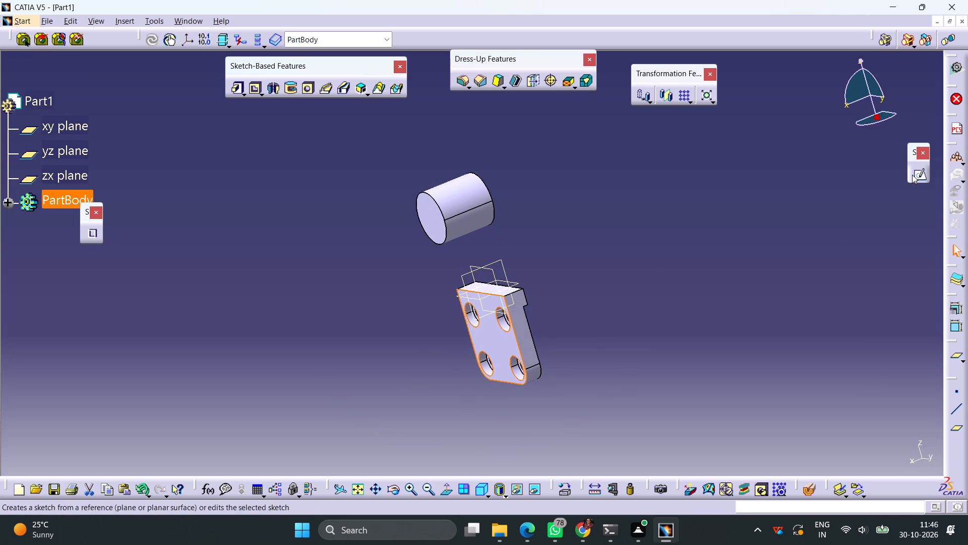
{"action": "left_click", "coordinate": [912, 175]}
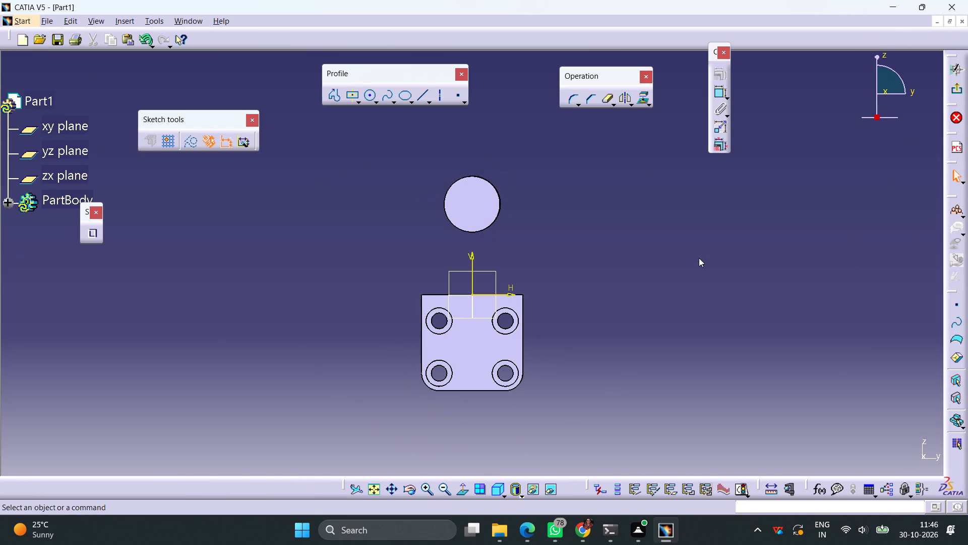
{"action": "left_click", "coordinate": [422, 93]}
{"action": "middle_click_drag", "start_coordinate": [545, 286], "coordinate": [541, 227], "text": "ctrl"}
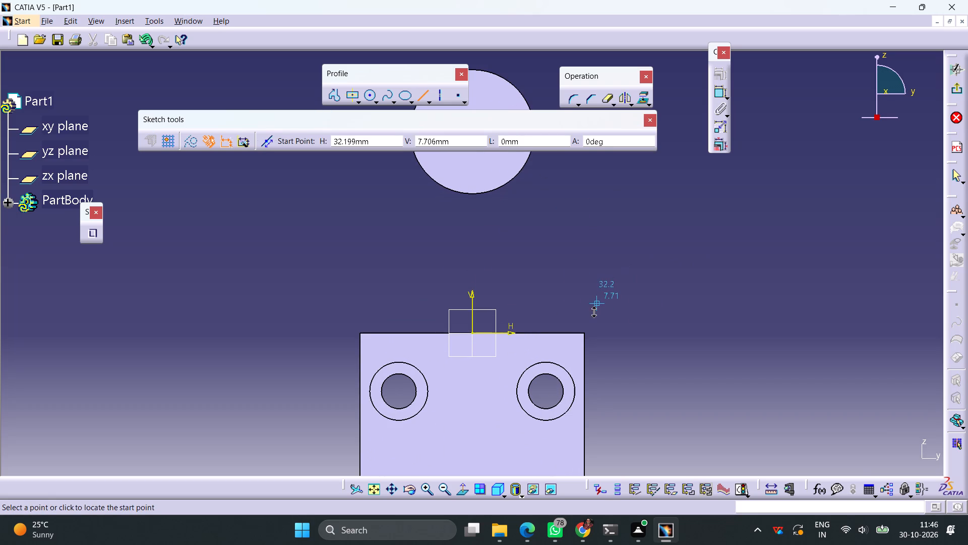
{"action": "left_click_drag", "start_coordinate": [641, 94], "coordinate": [646, 98]}
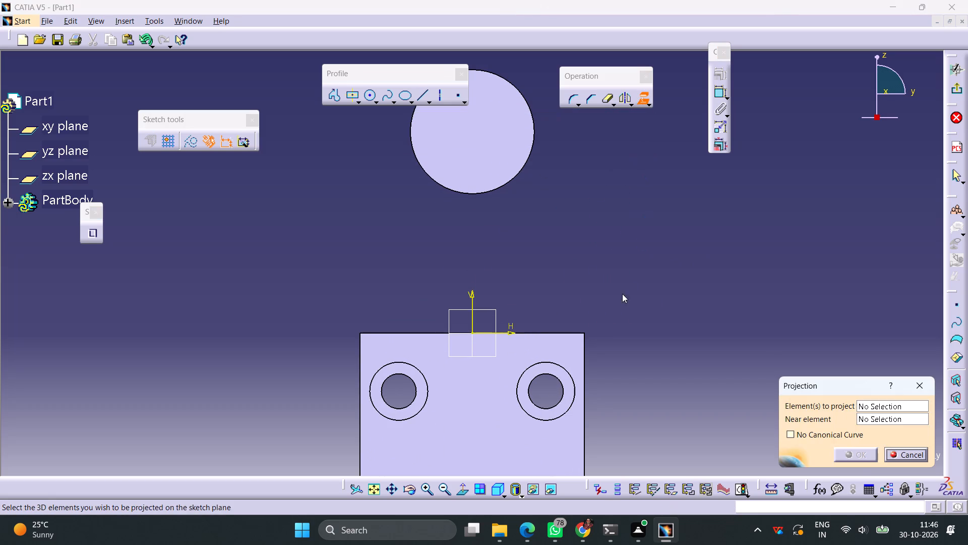
{"action": "left_click", "coordinate": [553, 334]}
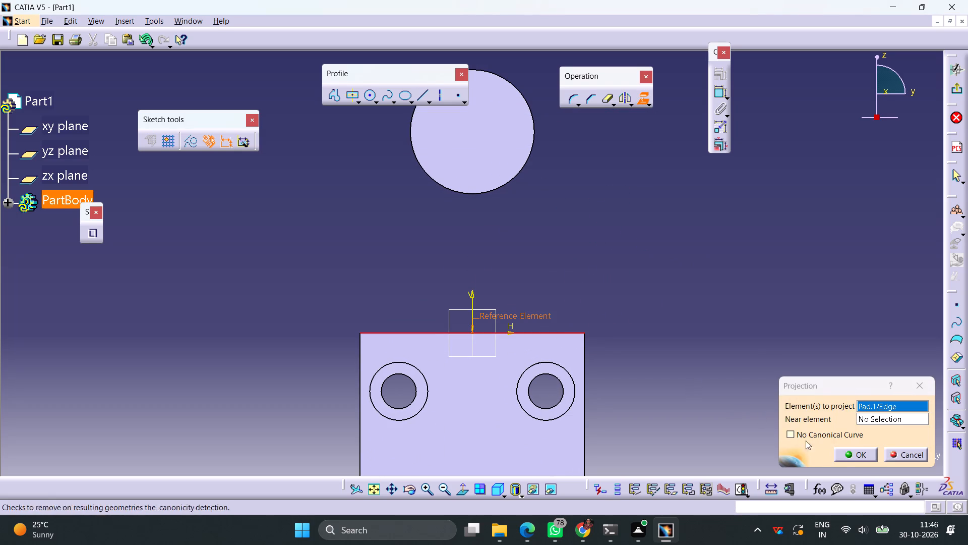
{"action": "left_click", "coordinate": [500, 188]}
{"action": "left_click", "coordinate": [856, 455]}
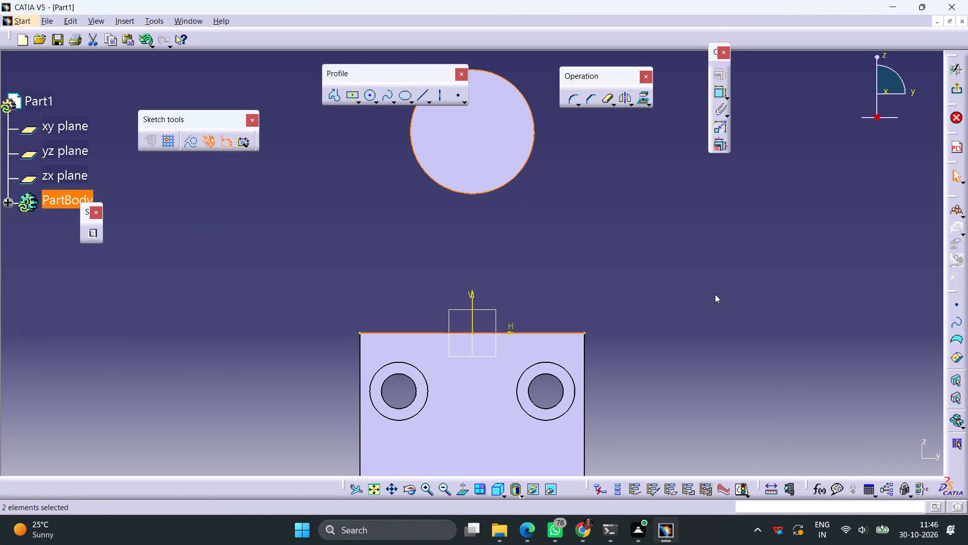
{"action": "left_click", "coordinate": [715, 294]}
Draw a line from the left end of the plate's projected top edge up beside the projected circle and make it tangent to the circle.
{"action": "left_click", "coordinate": [419, 100]}
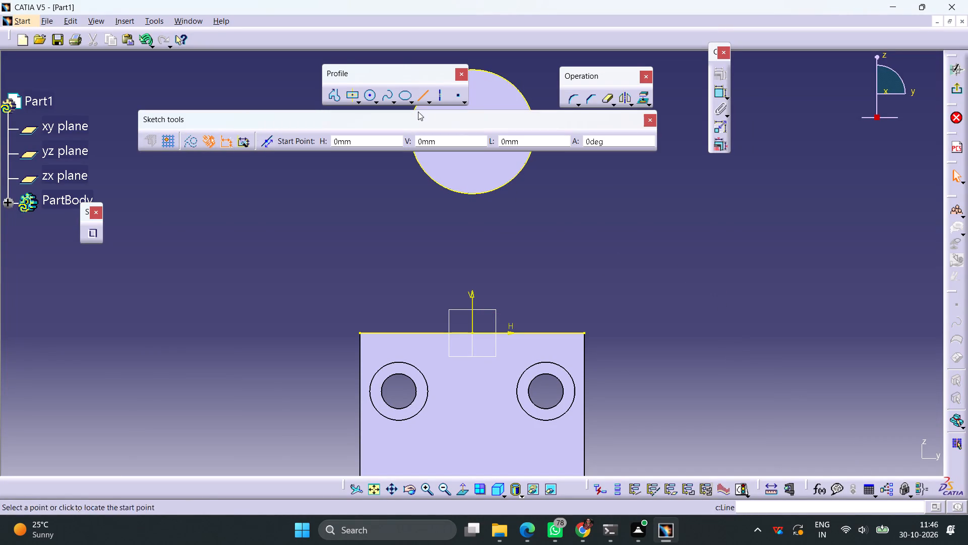
{"action": "left_click", "coordinate": [362, 334]}
{"action": "middle_click_drag", "start_coordinate": [380, 273], "coordinate": [380, 279]}
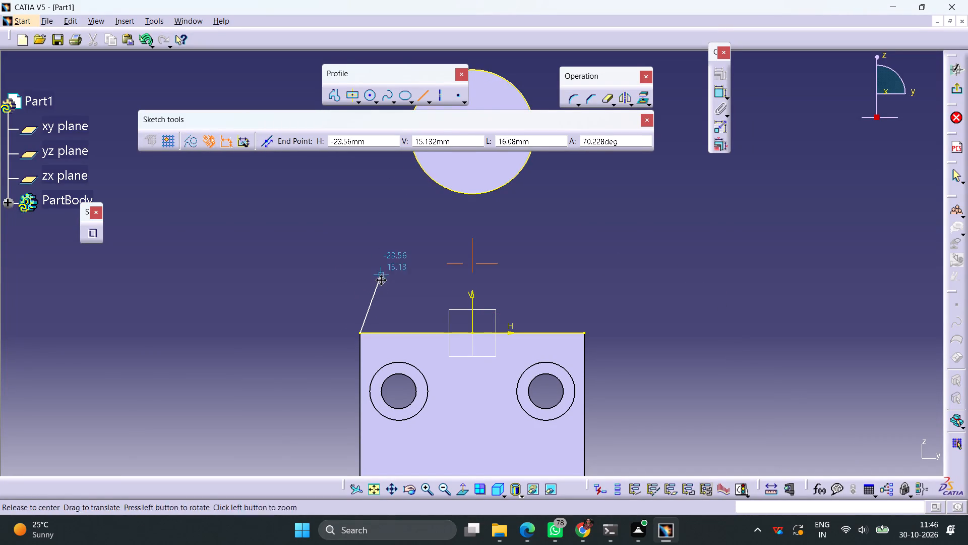
{"action": "middle_click_drag", "start_coordinate": [380, 279], "coordinate": [415, 393]}
{"action": "left_click", "coordinate": [431, 199]}
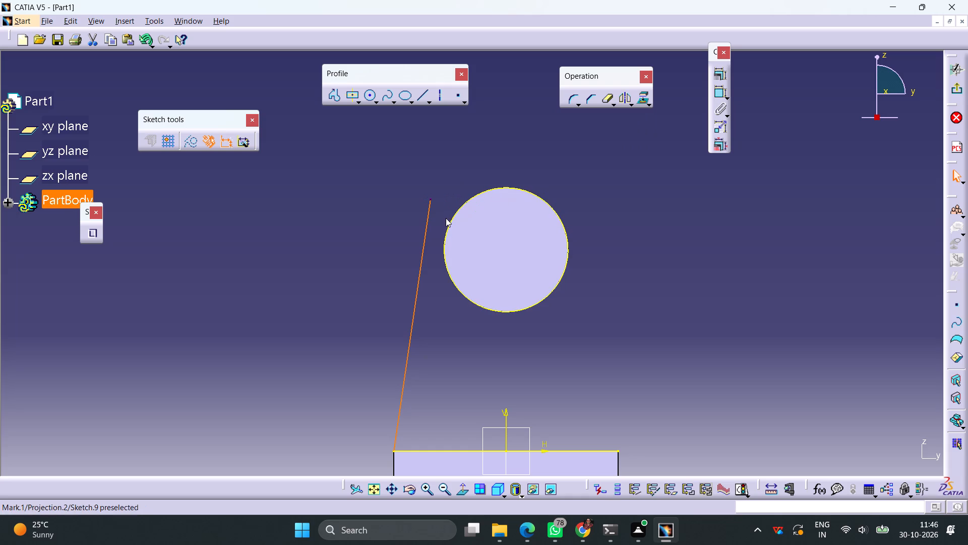
{"action": "left_click", "coordinate": [455, 213], "text": "ctrl"}
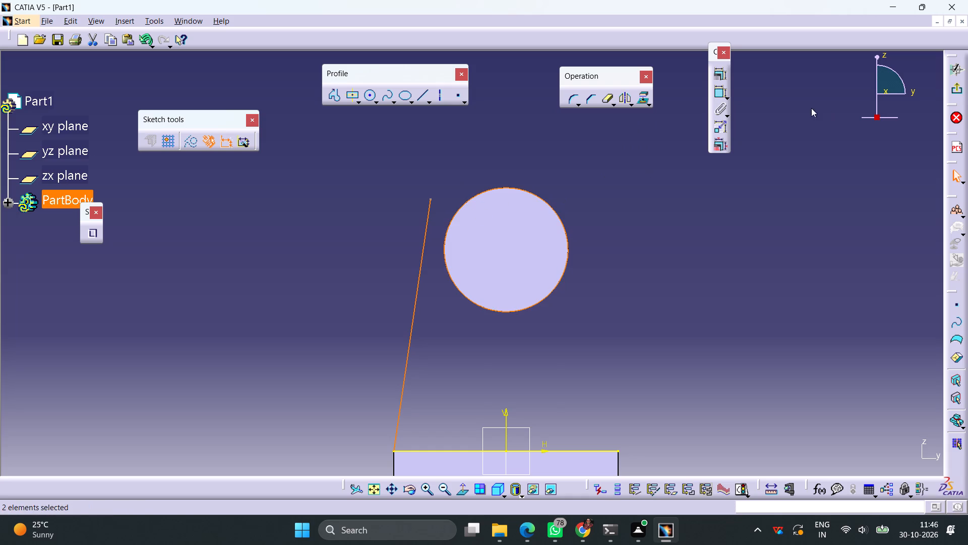
{"action": "left_click", "coordinate": [719, 78]}
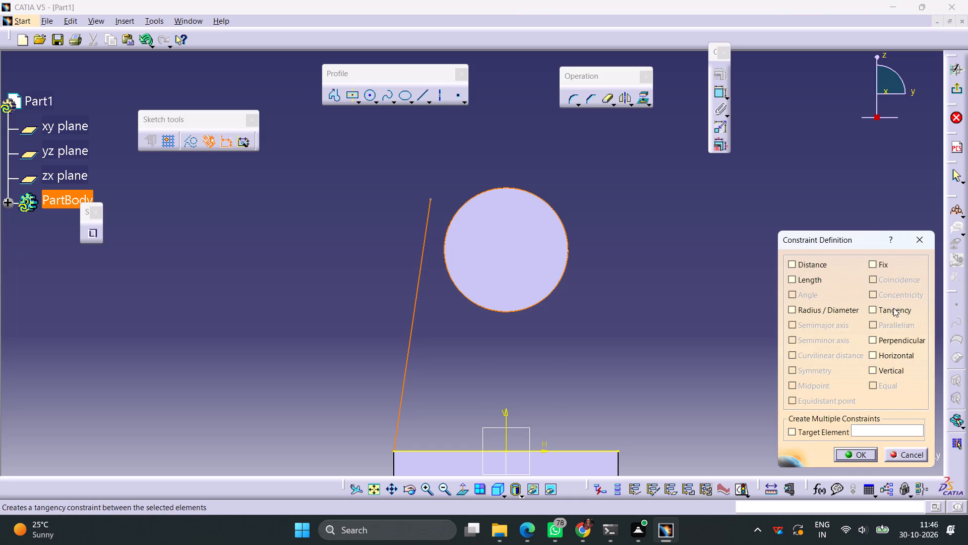
{"action": "left_click", "coordinate": [893, 308]}
{"action": "left_click", "coordinate": [861, 456]}
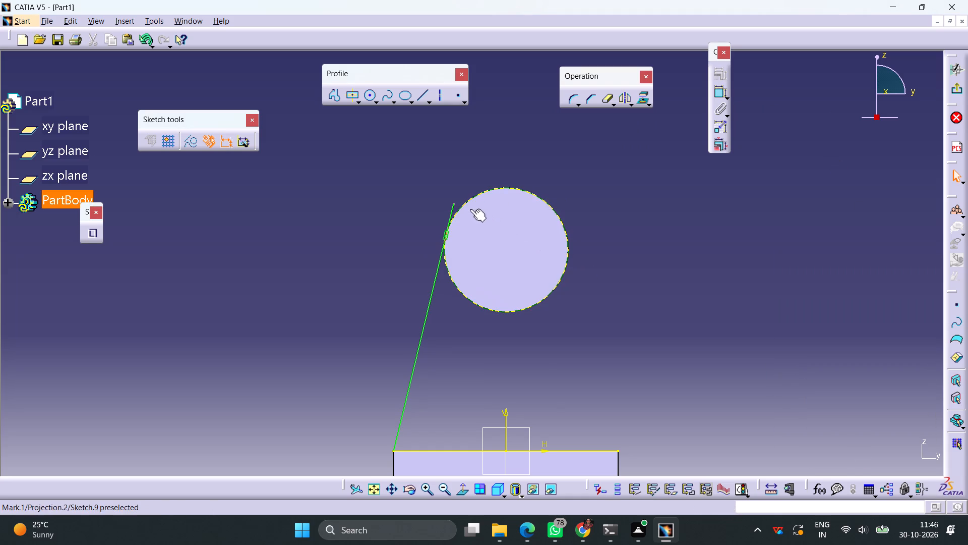
Constrain the tangent line's upper endpoint to be coincident with the projected circle.
{"action": "left_click", "coordinate": [455, 204]}
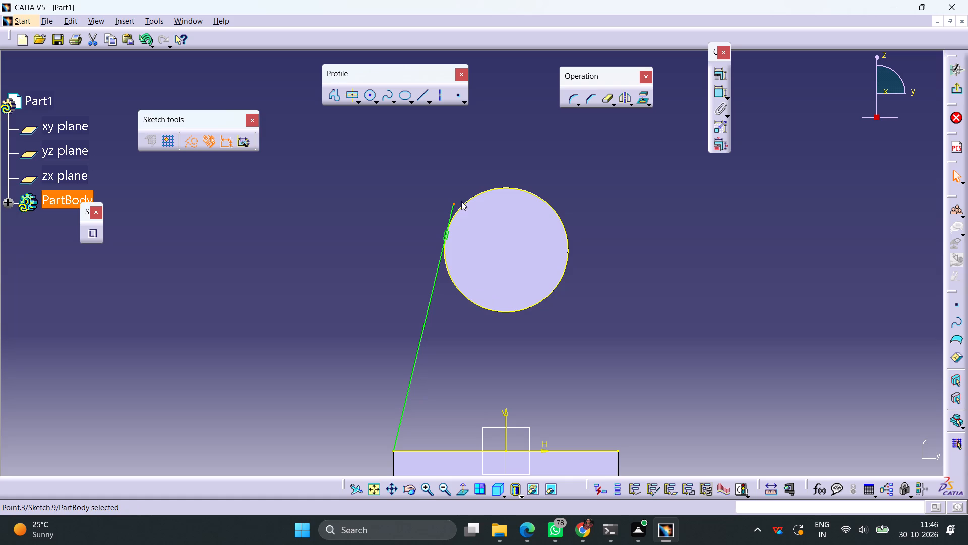
{"action": "left_click", "coordinate": [469, 200], "text": "ctrl"}
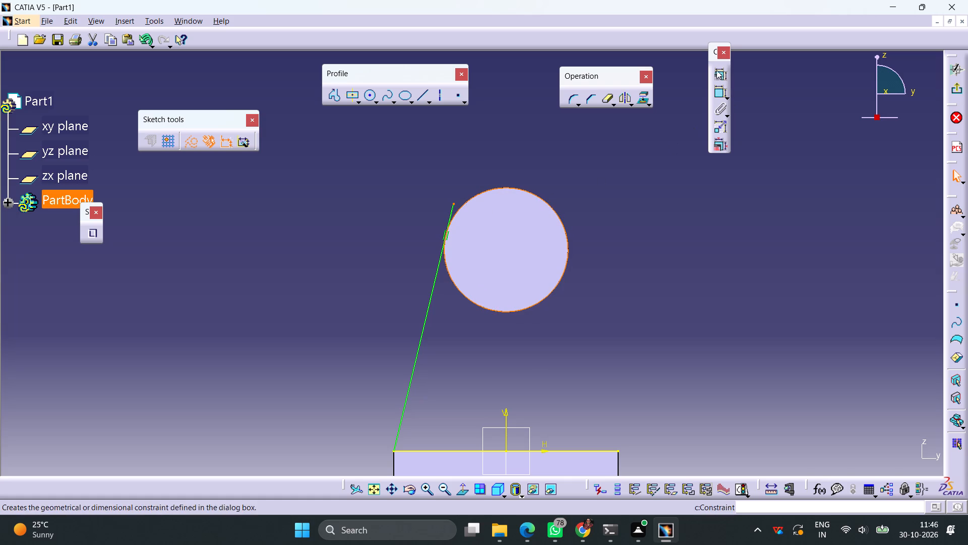
{"action": "left_click", "coordinate": [715, 70]}
{"action": "left_click", "coordinate": [899, 282]}
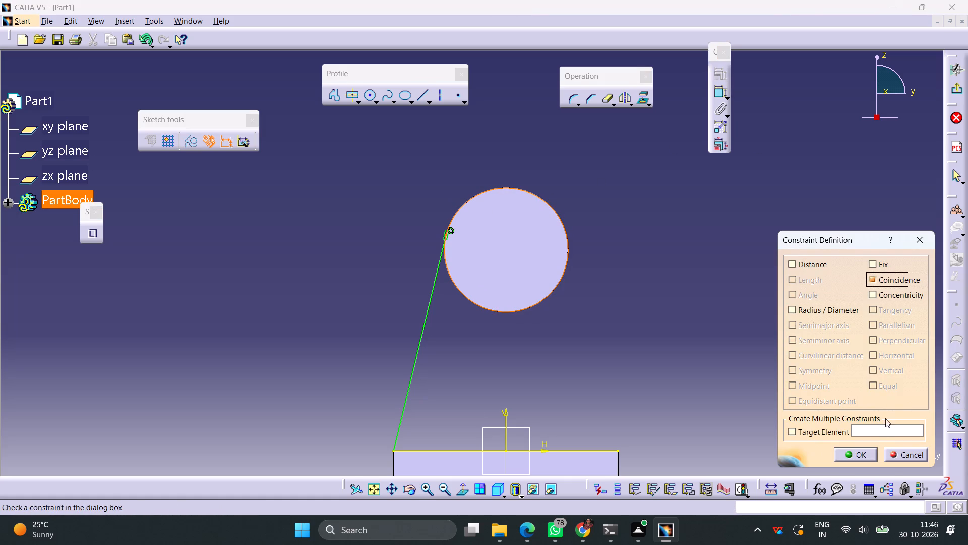
{"action": "left_click", "coordinate": [863, 453]}
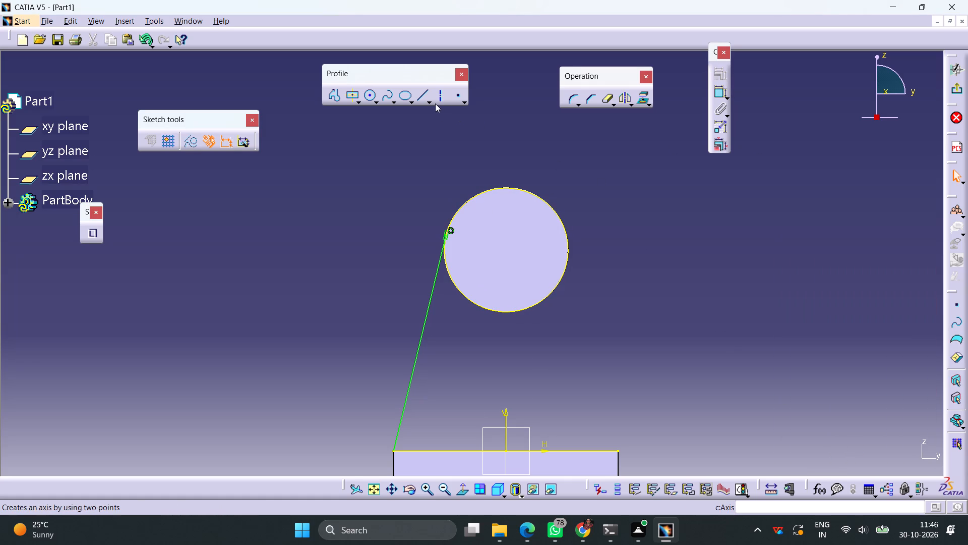
Draw a second line from the right end of the plate's top edge up past the circle and make it tangent to the circle.
{"action": "left_click", "coordinate": [422, 98]}
{"action": "middle_click_drag", "start_coordinate": [662, 408], "coordinate": [599, 354]}
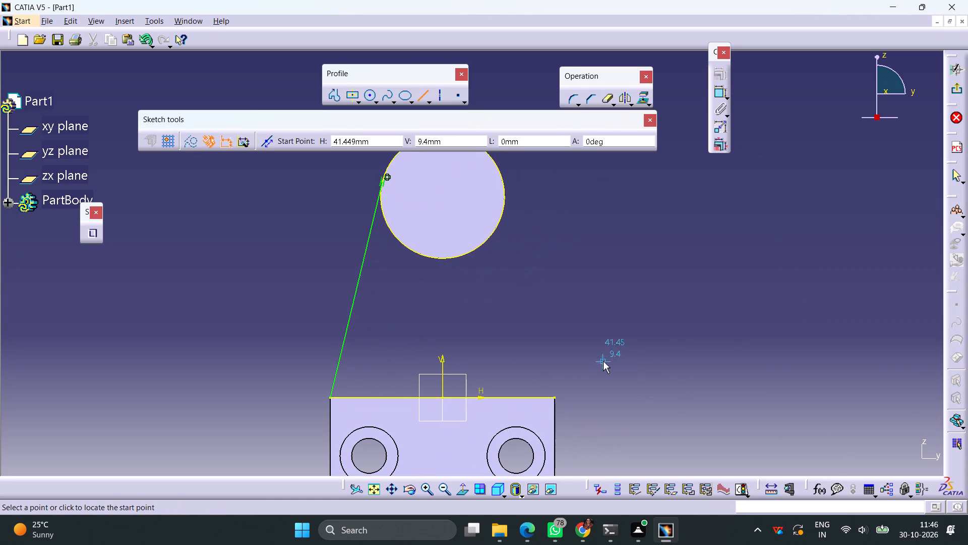
{"action": "left_click", "coordinate": [555, 398]}
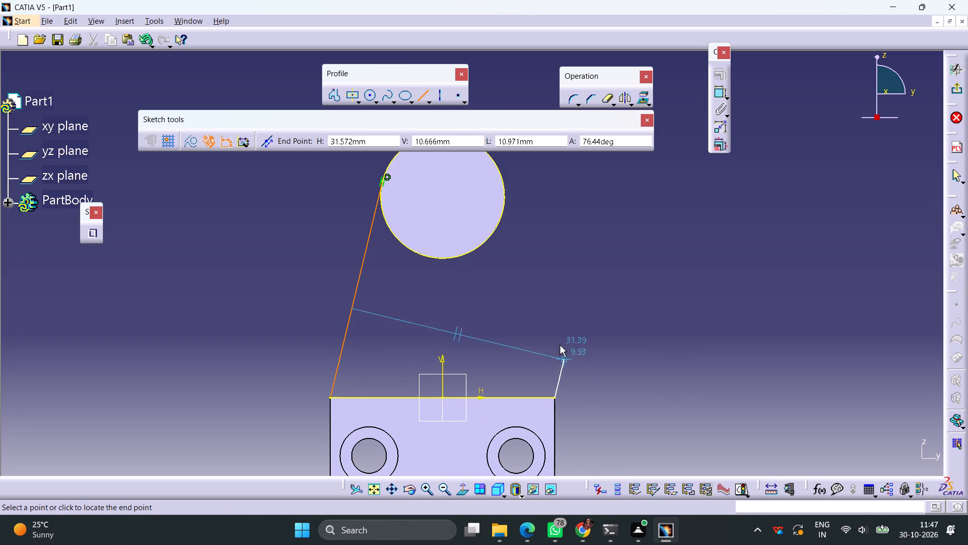
{"action": "middle_click_drag", "start_coordinate": [548, 283], "coordinate": [583, 387]}
{"action": "left_click", "coordinate": [528, 196]}
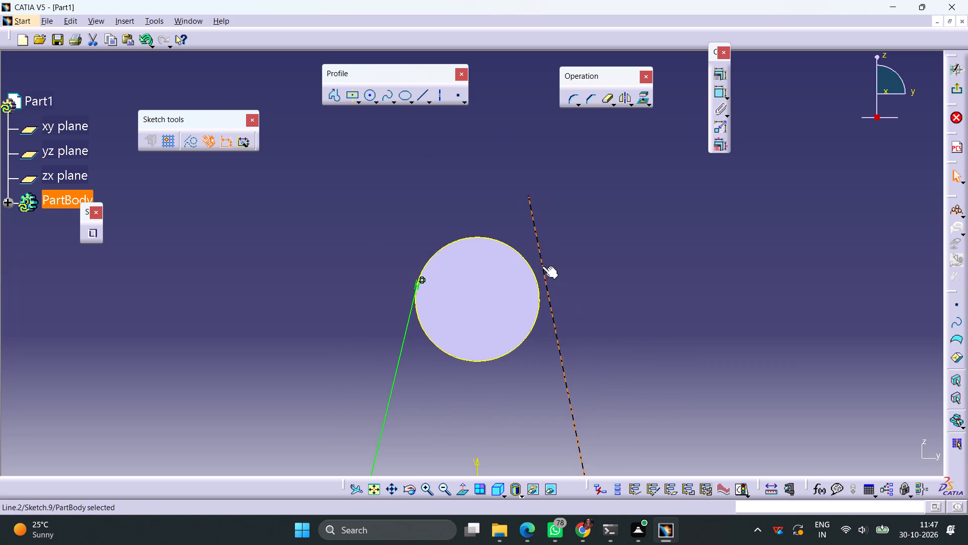
{"action": "left_click", "coordinate": [535, 273], "text": "ctrl"}
{"action": "left_click", "coordinate": [717, 75]}
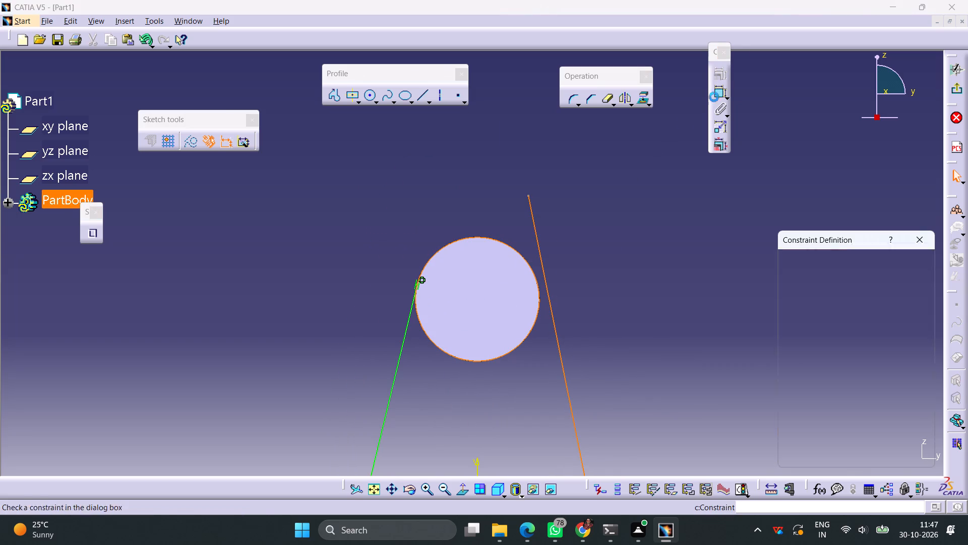
{"action": "left_click", "coordinate": [868, 308]}
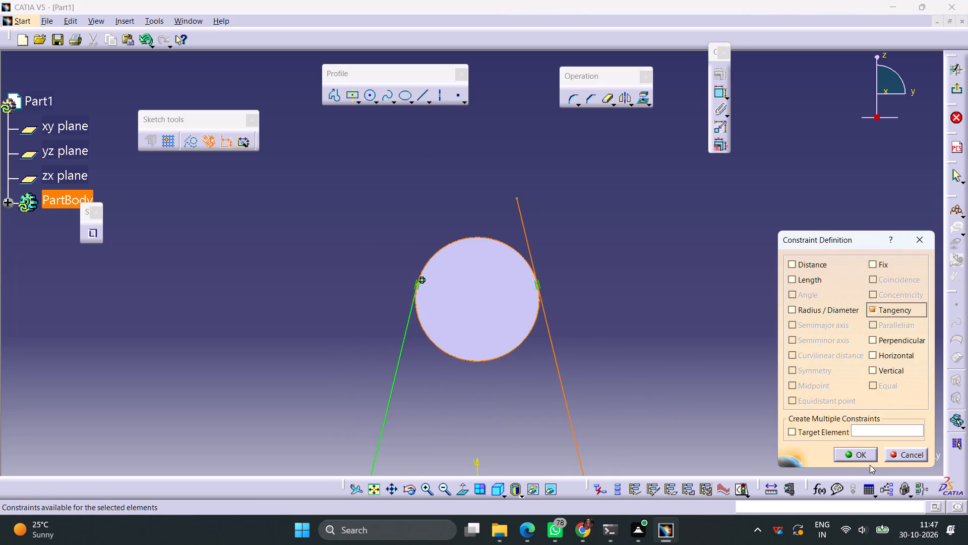
{"action": "left_click", "coordinate": [866, 455]}
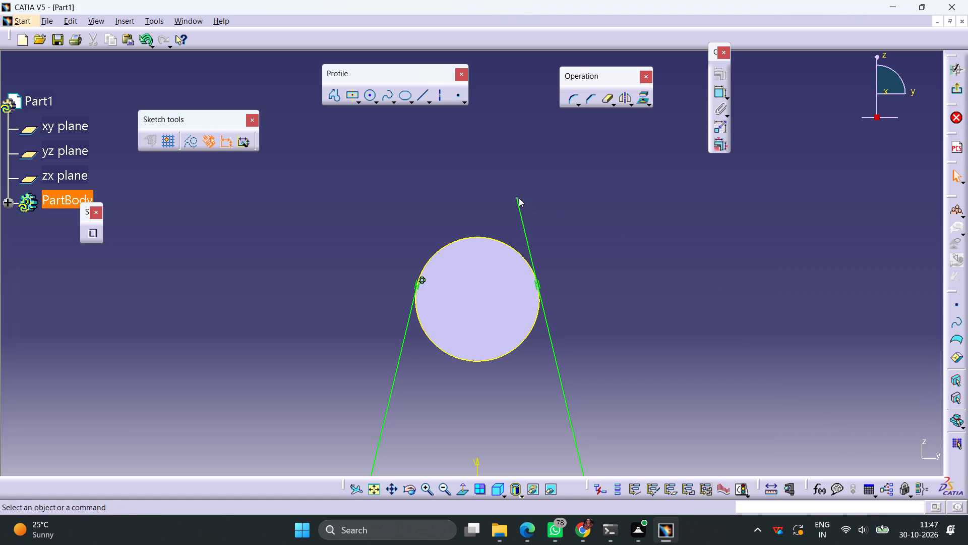
Constrain the second line's upper endpoint to be coincident with the projected circle.
{"action": "left_click", "coordinate": [516, 198]}
{"action": "left_click", "coordinate": [521, 254], "text": "ctrl"}
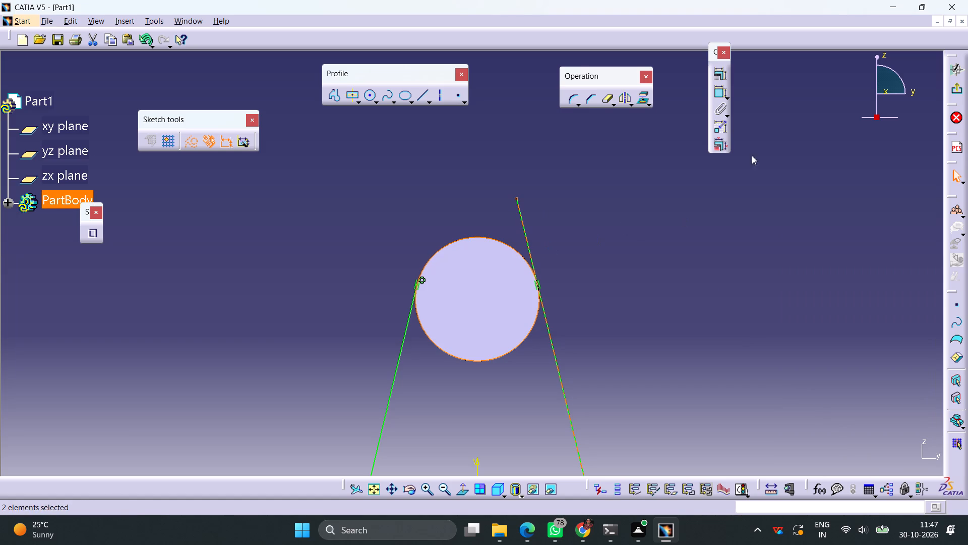
{"action": "left_click", "coordinate": [714, 78]}
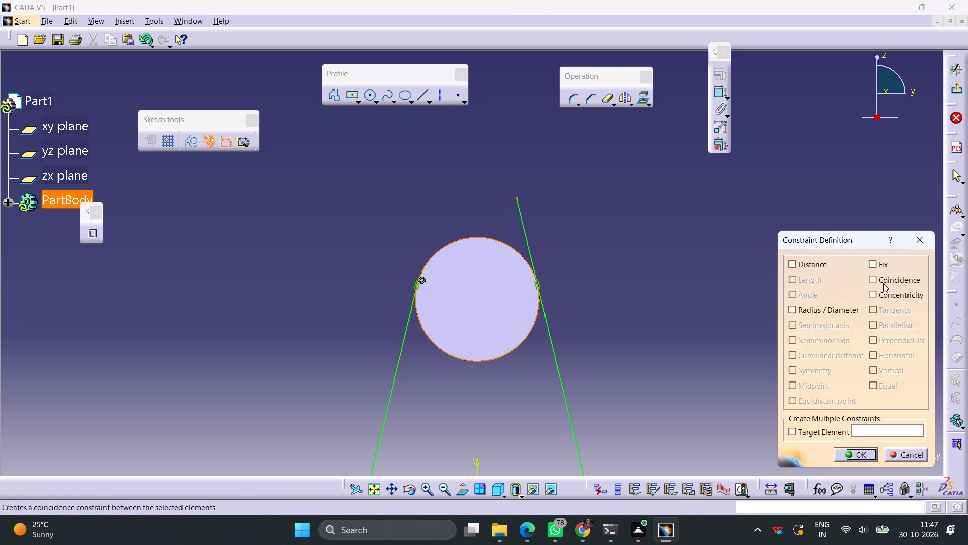
{"action": "left_click", "coordinate": [883, 283]}
{"action": "left_click", "coordinate": [860, 455]}
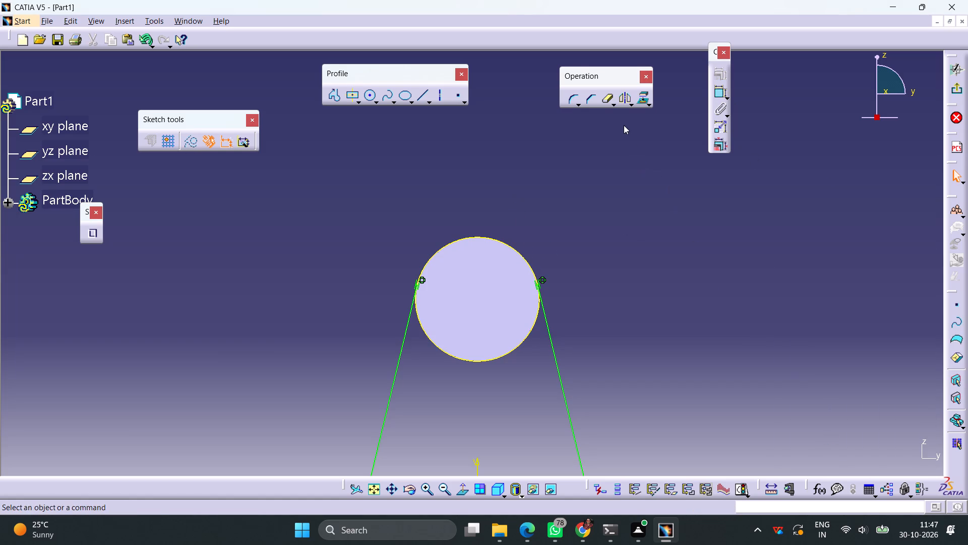
Trim away the projected circle's upper arc between the two tangent lines with Quick Trim and exit the sketch.
{"action": "left_click", "coordinate": [604, 101]}
{"action": "left_click", "coordinate": [492, 239]}
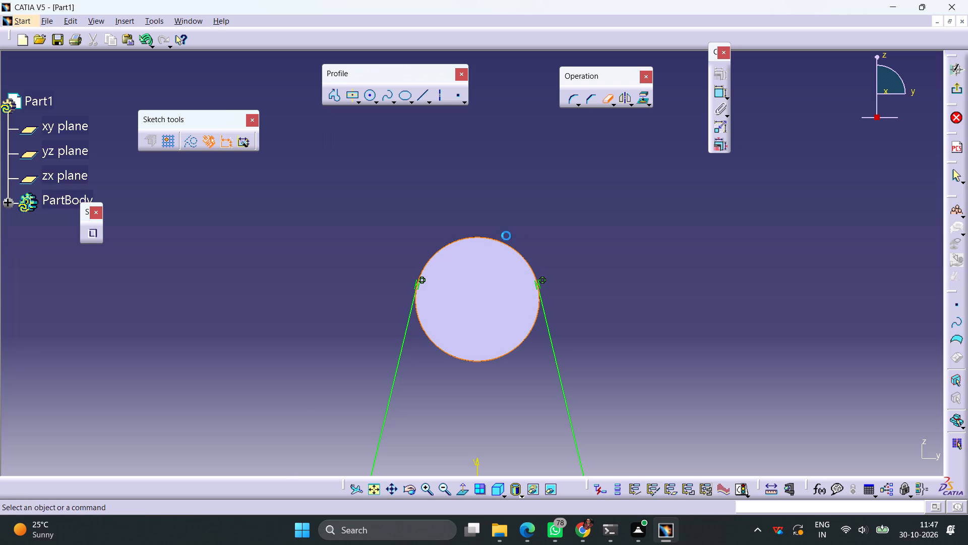
{"action": "middle_click_drag", "start_coordinate": [632, 219], "coordinate": [638, 273], "text": "ctrl"}
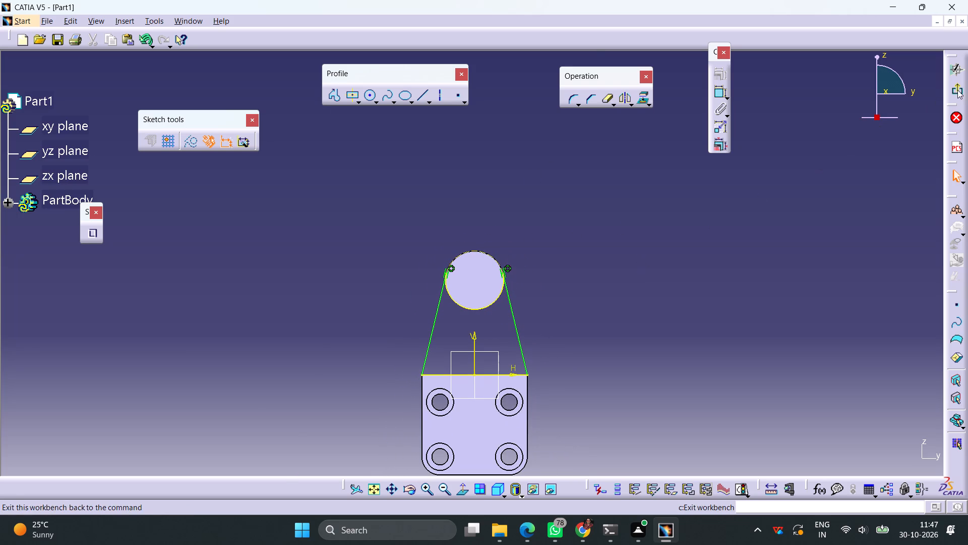
{"action": "left_click", "coordinate": [957, 90]}
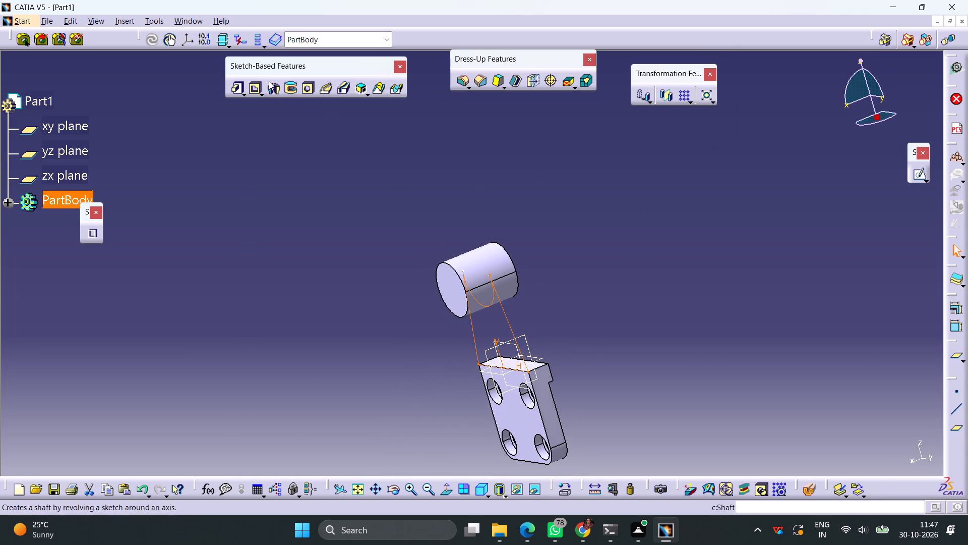
Pad the web sketch 8 mm in the reversed direction to connect the plate and the cylinder.
{"action": "left_click", "coordinate": [235, 90]}
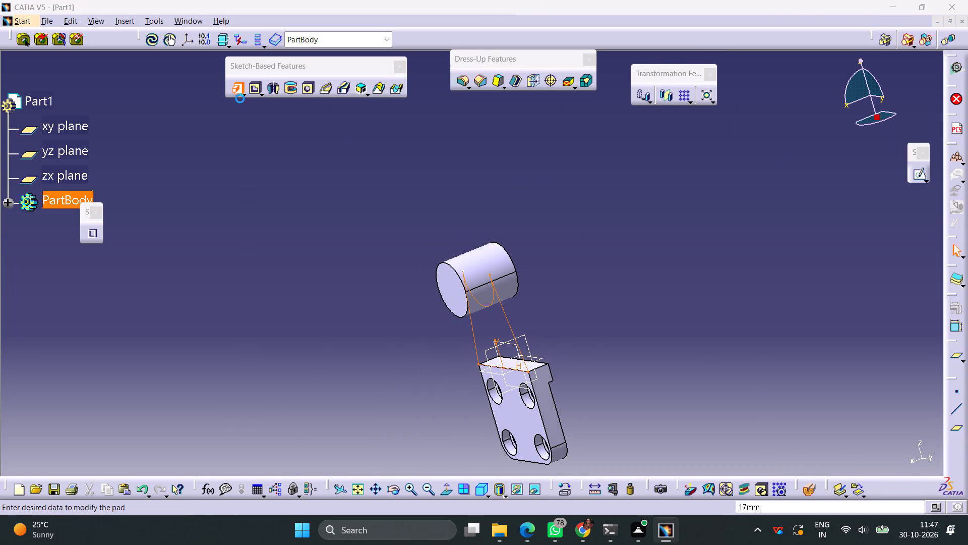
{"action": "key", "text": "8"}
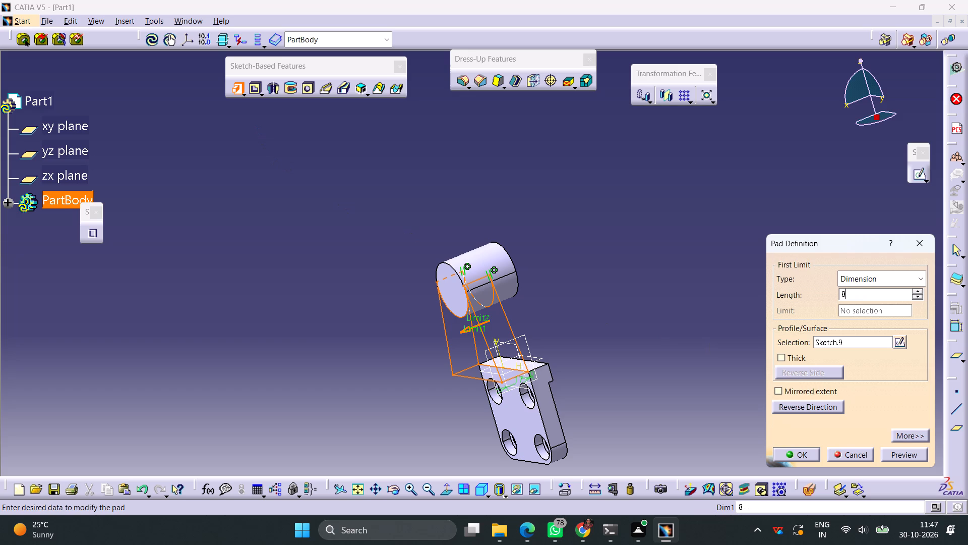
{"action": "left_click", "coordinate": [688, 342]}
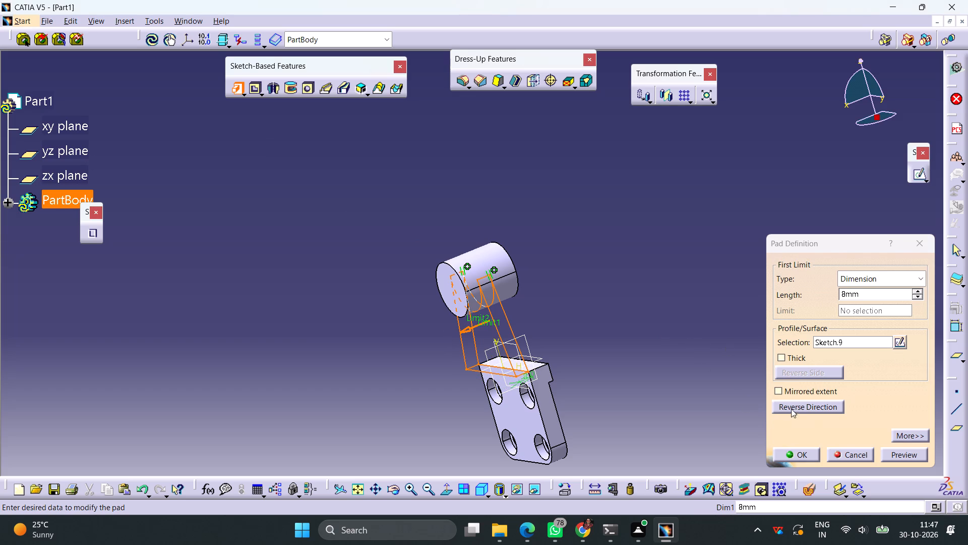
{"action": "left_click", "coordinate": [791, 410]}
{"action": "left_click", "coordinate": [803, 456]}
{"action": "left_click", "coordinate": [705, 373]}
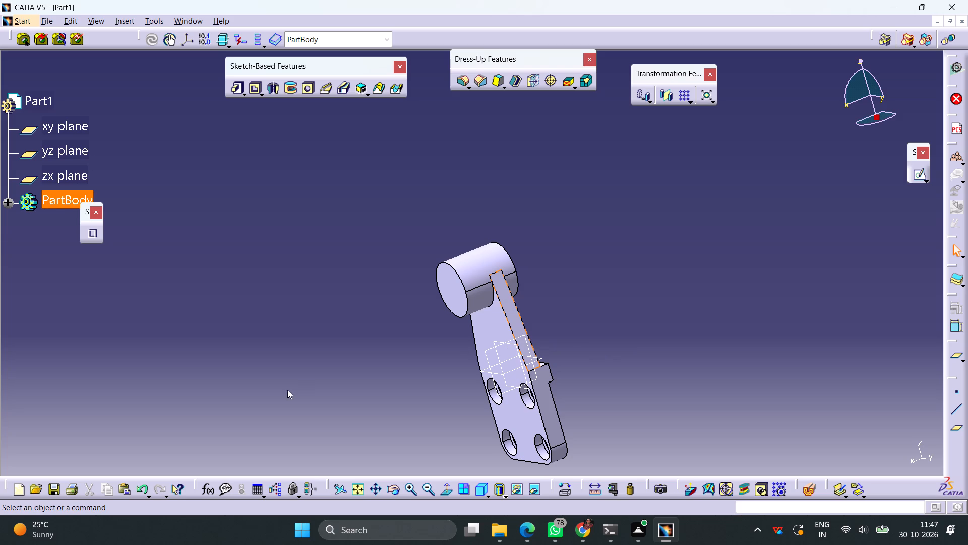
Open a new sketch on the cylinder's end face on the counterbored side and draw a small circle near the face's centre.
{"action": "middle_click_drag", "start_coordinate": [627, 355], "coordinate": [607, 483]}
{"action": "right_click_drag", "start_coordinate": [627, 356], "coordinate": [607, 483]}
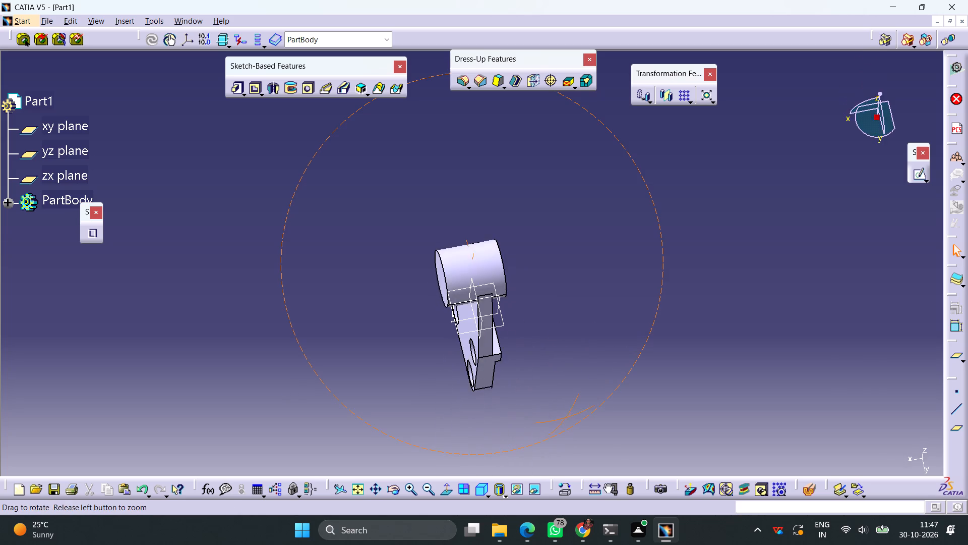
{"action": "right_click_drag", "start_coordinate": [607, 483], "coordinate": [631, 406]}
{"action": "middle_click_drag", "start_coordinate": [607, 483], "coordinate": [631, 406]}
{"action": "middle_click_drag", "start_coordinate": [413, 336], "coordinate": [412, 336]}
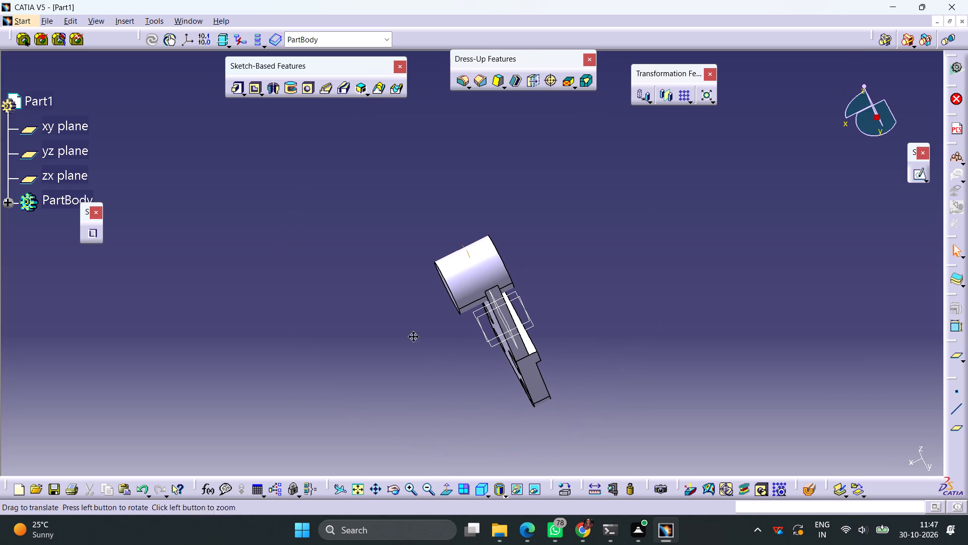
{"action": "middle_click_drag", "start_coordinate": [412, 336], "coordinate": [471, 246]}
{"action": "right_click_drag", "start_coordinate": [412, 335], "coordinate": [471, 246]}
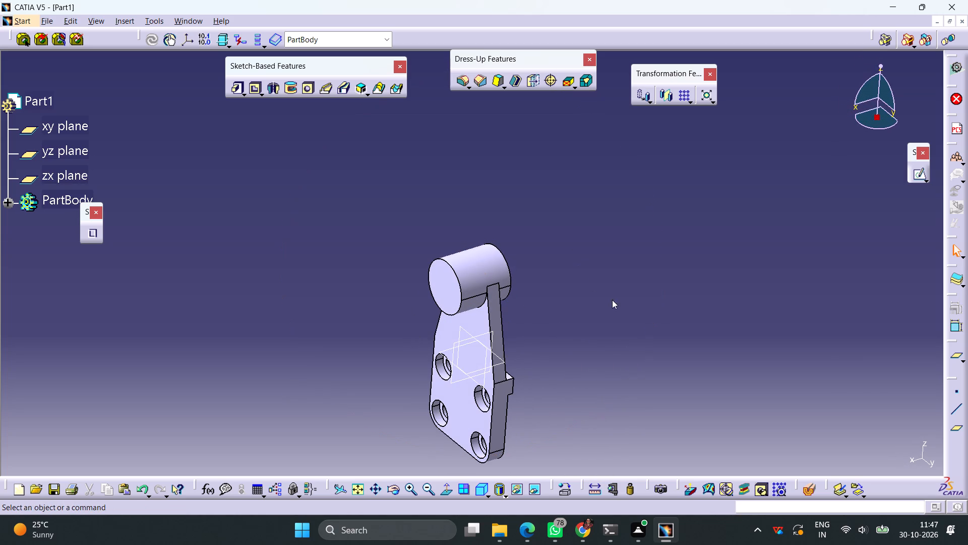
{"action": "left_click", "coordinate": [443, 279]}
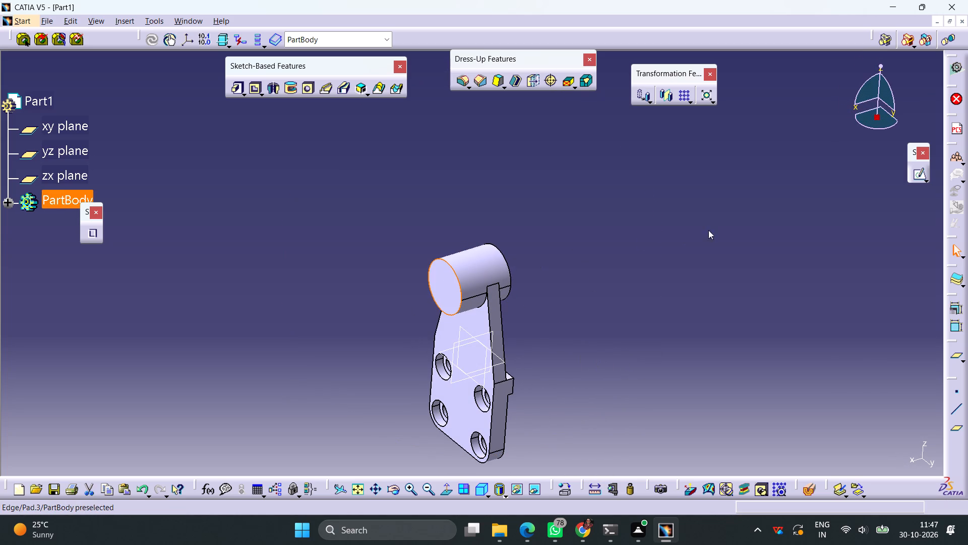
{"action": "left_click", "coordinate": [915, 173]}
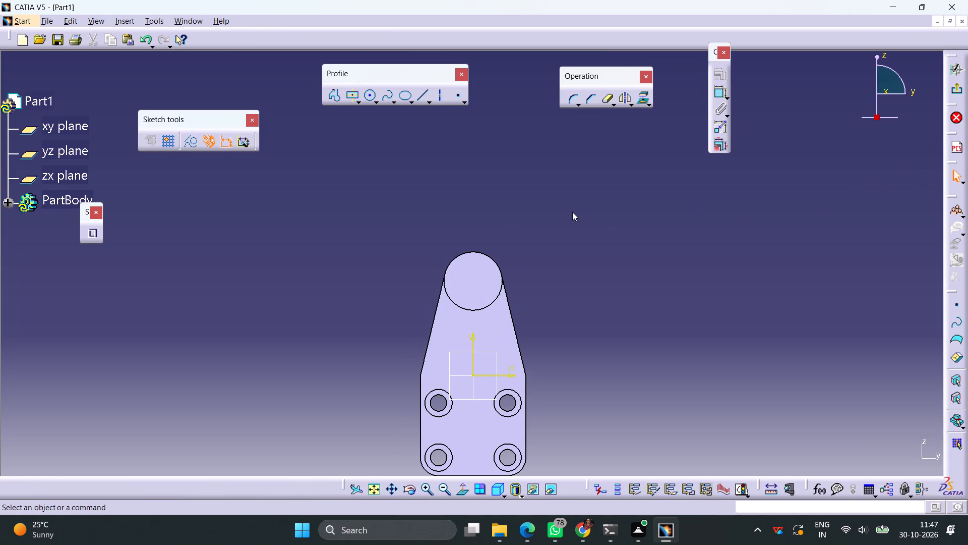
{"action": "left_click", "coordinate": [367, 95]}
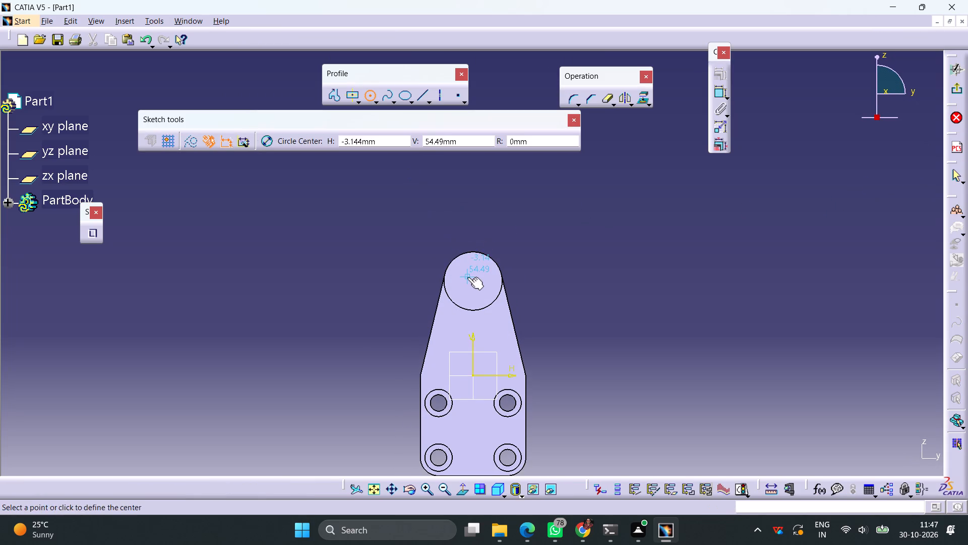
{"action": "left_click", "coordinate": [473, 282]}
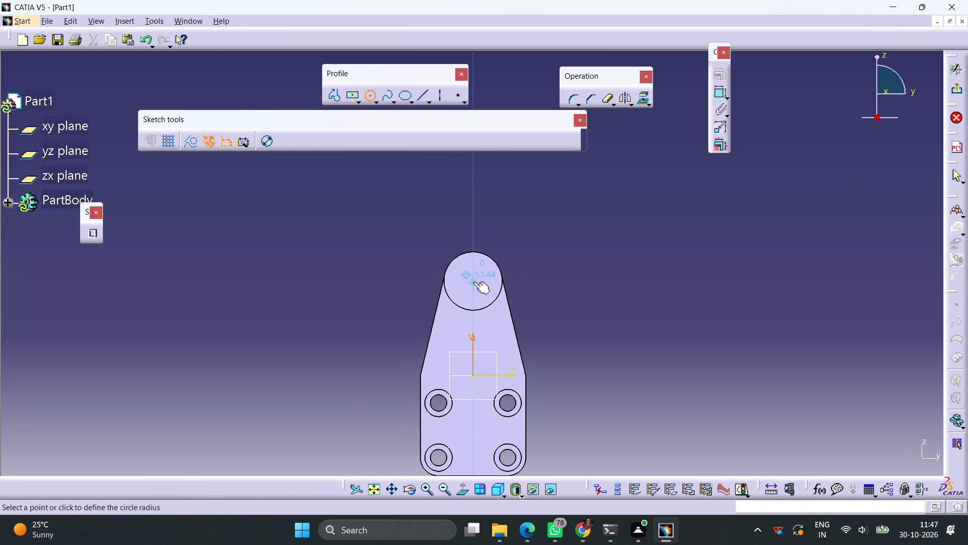
{"action": "left_click", "coordinate": [480, 272]}
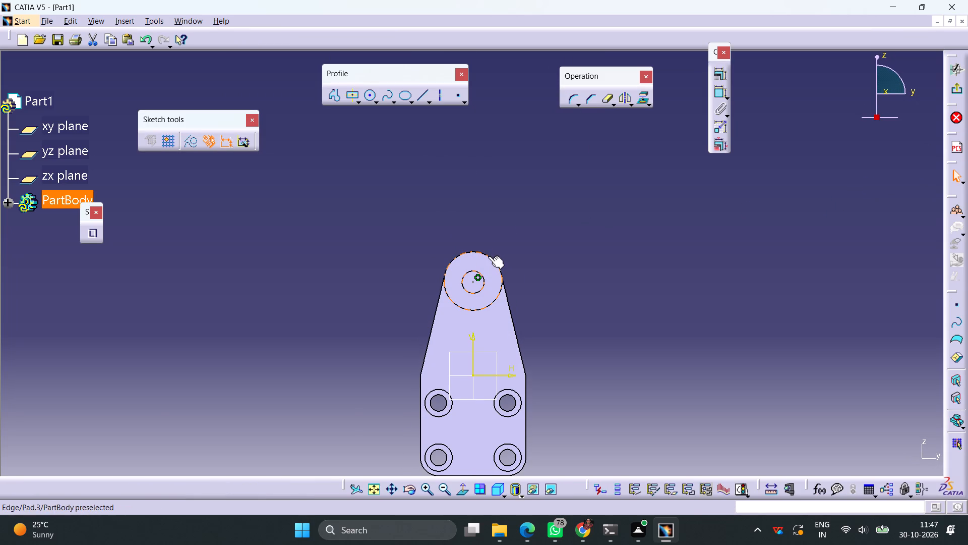
Constrain the small sketch circle to be concentric with the cylinder's outer edge.
{"action": "left_click", "coordinate": [488, 257], "text": "ctrl"}
{"action": "left_click", "coordinate": [720, 74]}
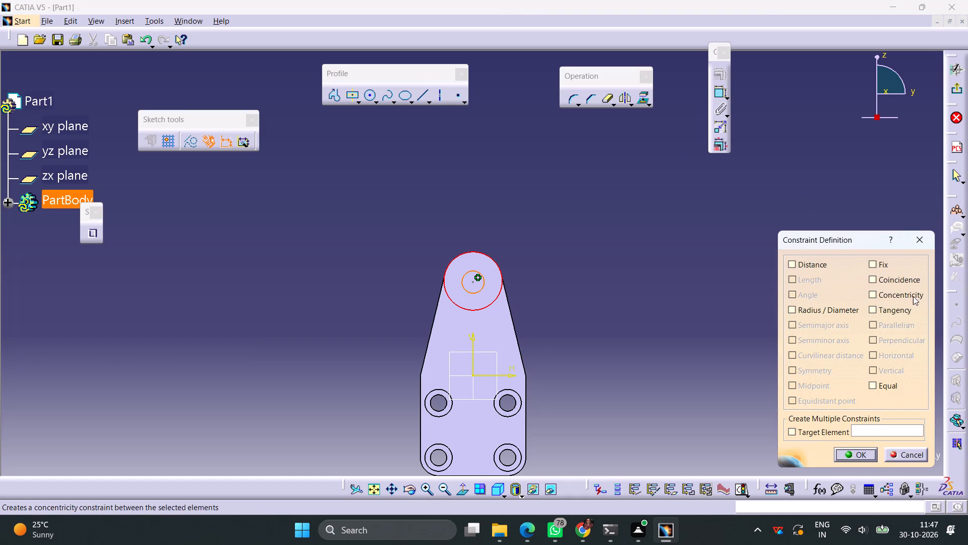
{"action": "left_click", "coordinate": [906, 292]}
{"action": "left_click", "coordinate": [851, 457]}
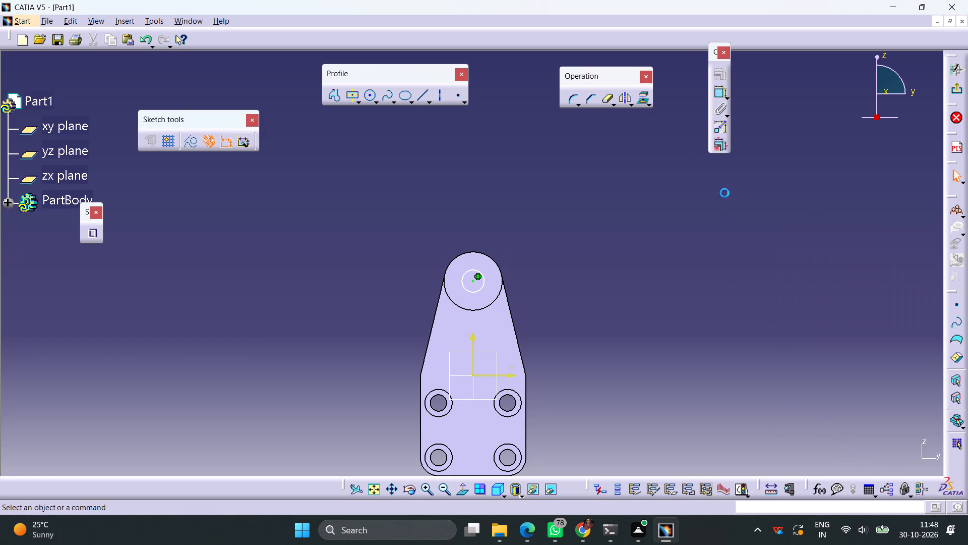
Dimension the small circle's diameter as 17 mm and exit the sketch.
{"action": "left_click", "coordinate": [718, 91]}
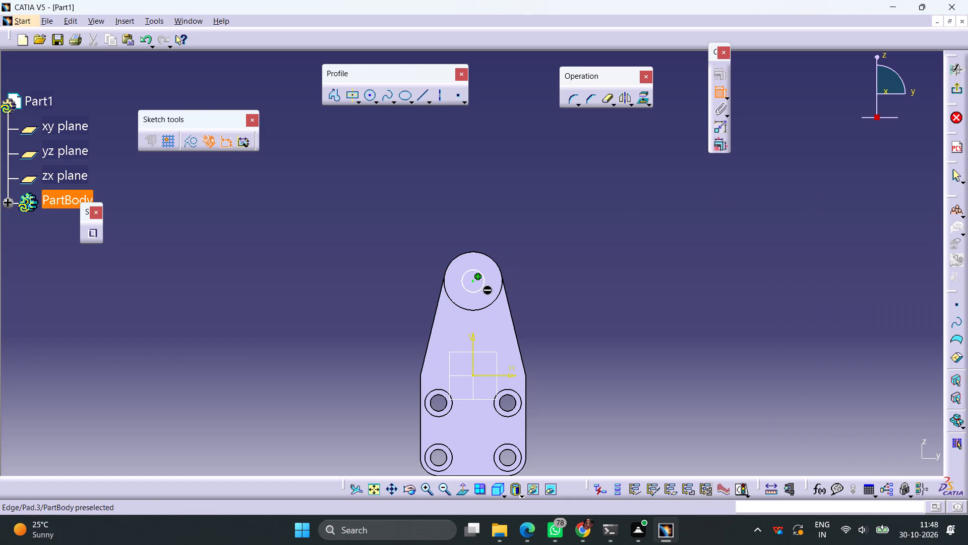
{"action": "left_click", "coordinate": [483, 286]}
{"action": "left_click", "coordinate": [583, 260]}
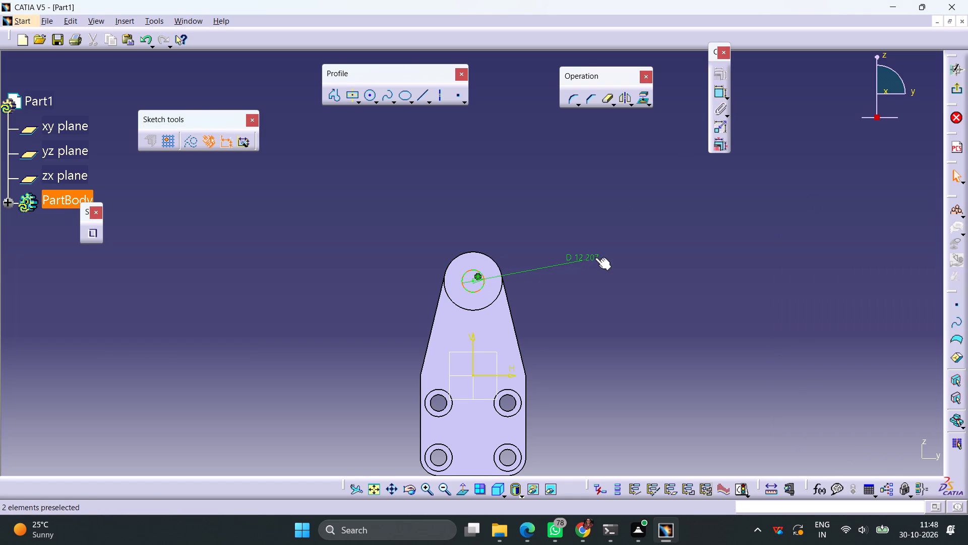
{"action": "left_click", "coordinate": [595, 257]}
{"action": "left_click", "coordinate": [595, 257]}
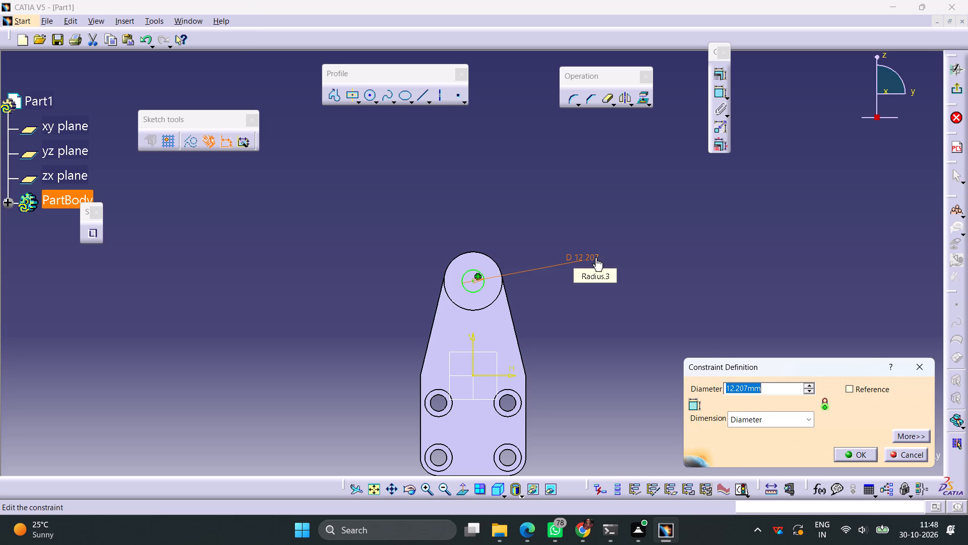
{"action": "type", "text": "17"}
{"action": "key", "text": "Return"}
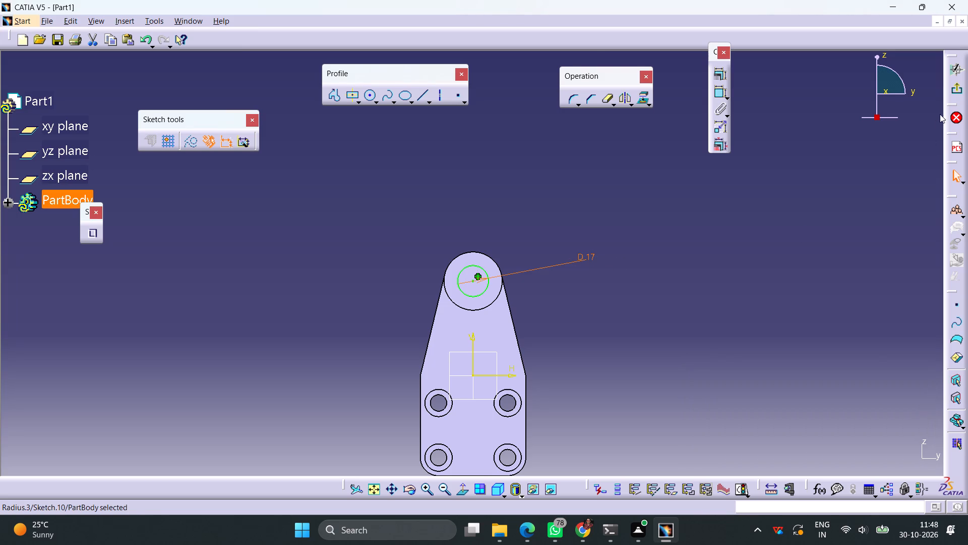
{"action": "left_click", "coordinate": [957, 90]}
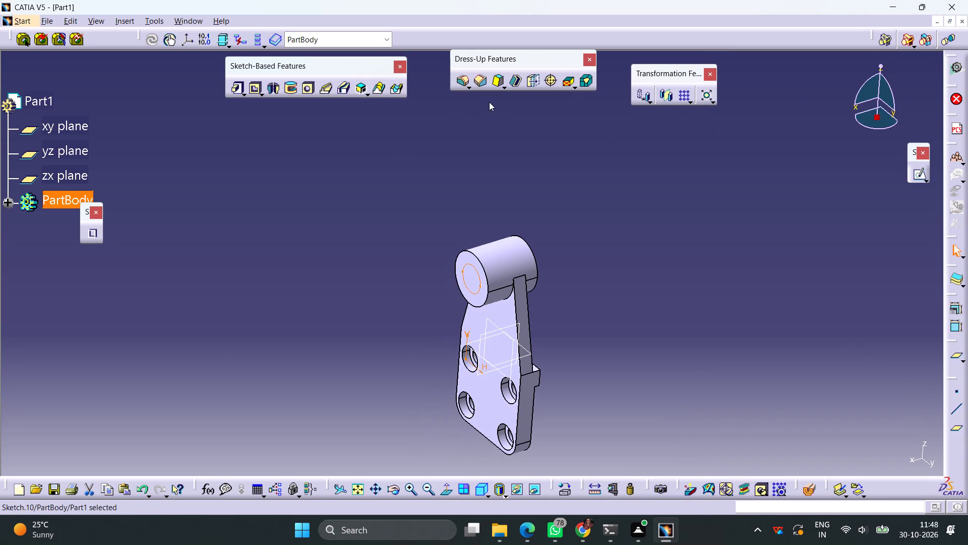
Pocket the 17 mm circle through the cylinder using the Up to next limit.
{"action": "left_click", "coordinate": [253, 91]}
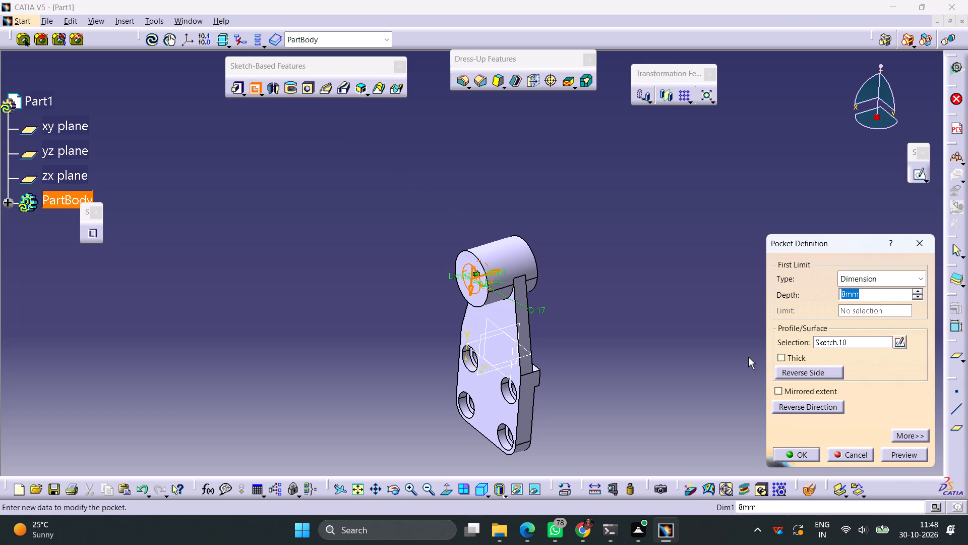
{"action": "left_click", "coordinate": [919, 280]}
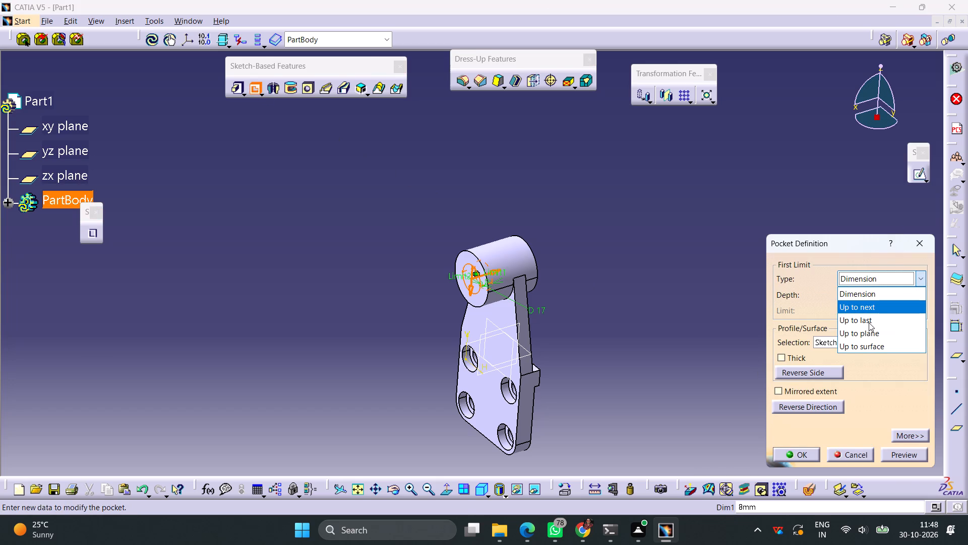
{"action": "left_click", "coordinate": [866, 308]}
{"action": "left_click", "coordinate": [900, 455]}
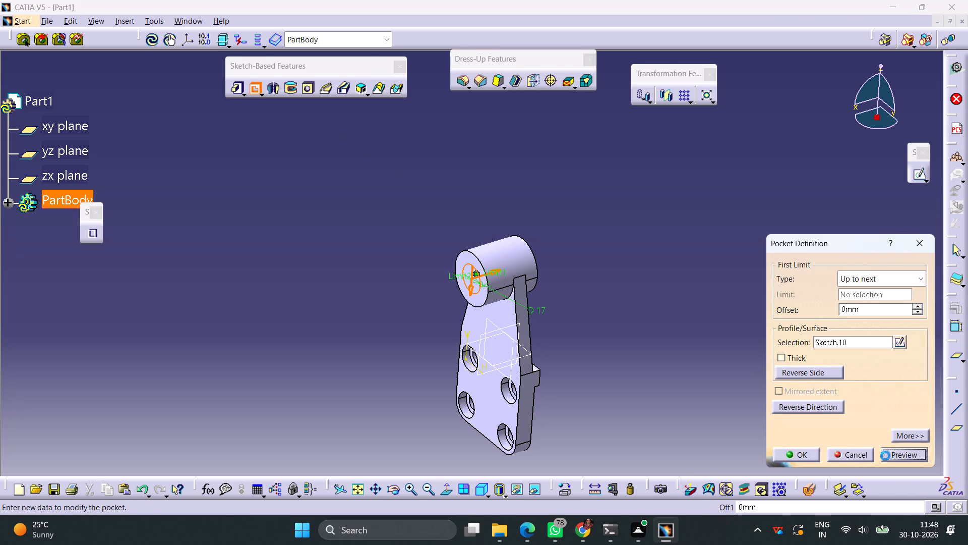
{"action": "left_click", "coordinate": [811, 453]}
{"action": "left_click", "coordinate": [697, 379]}
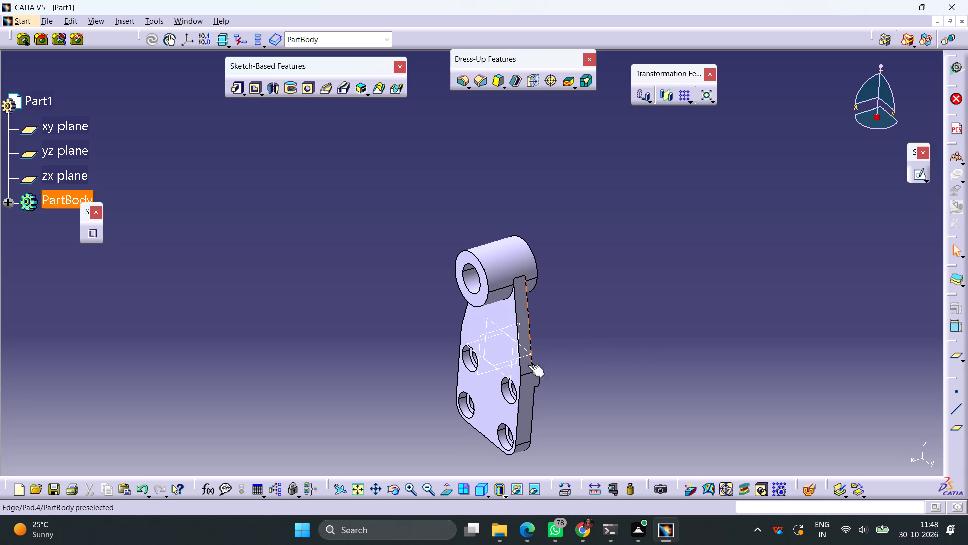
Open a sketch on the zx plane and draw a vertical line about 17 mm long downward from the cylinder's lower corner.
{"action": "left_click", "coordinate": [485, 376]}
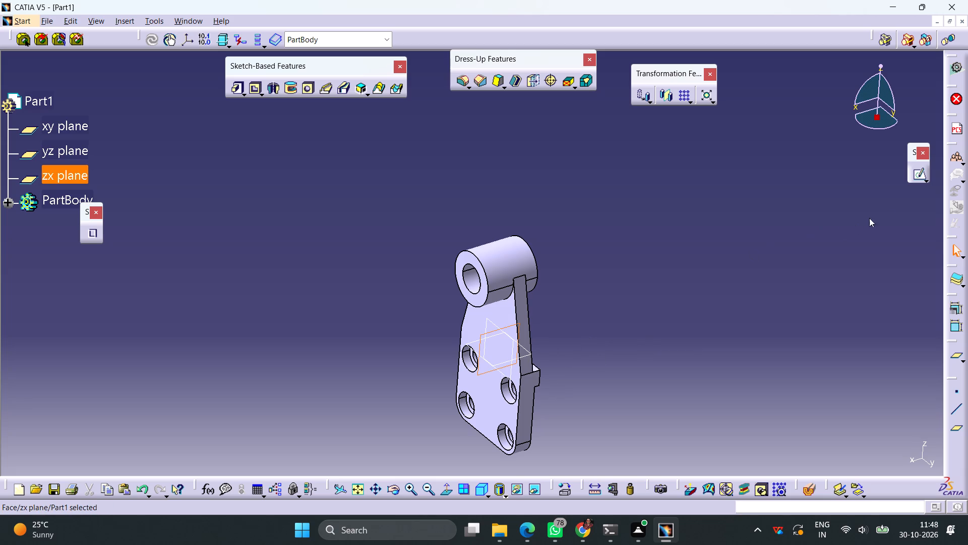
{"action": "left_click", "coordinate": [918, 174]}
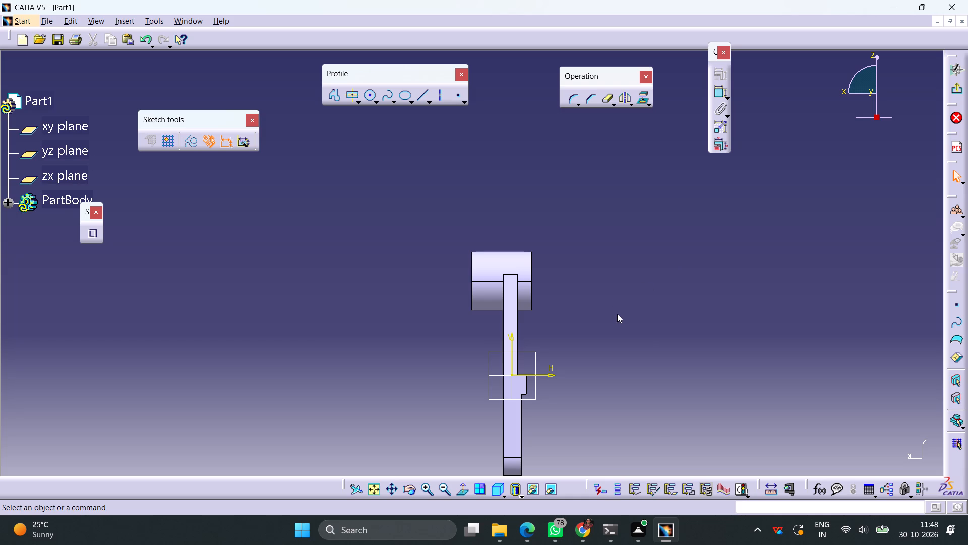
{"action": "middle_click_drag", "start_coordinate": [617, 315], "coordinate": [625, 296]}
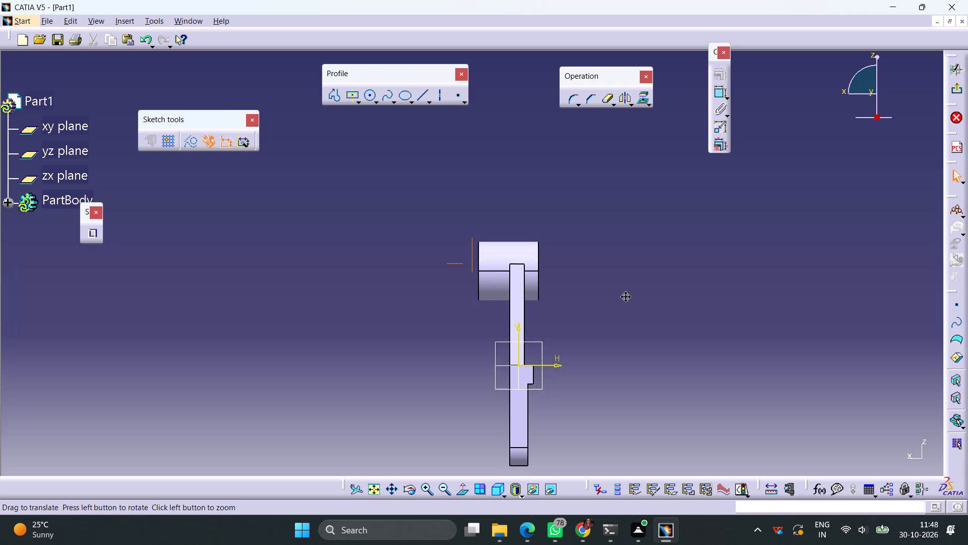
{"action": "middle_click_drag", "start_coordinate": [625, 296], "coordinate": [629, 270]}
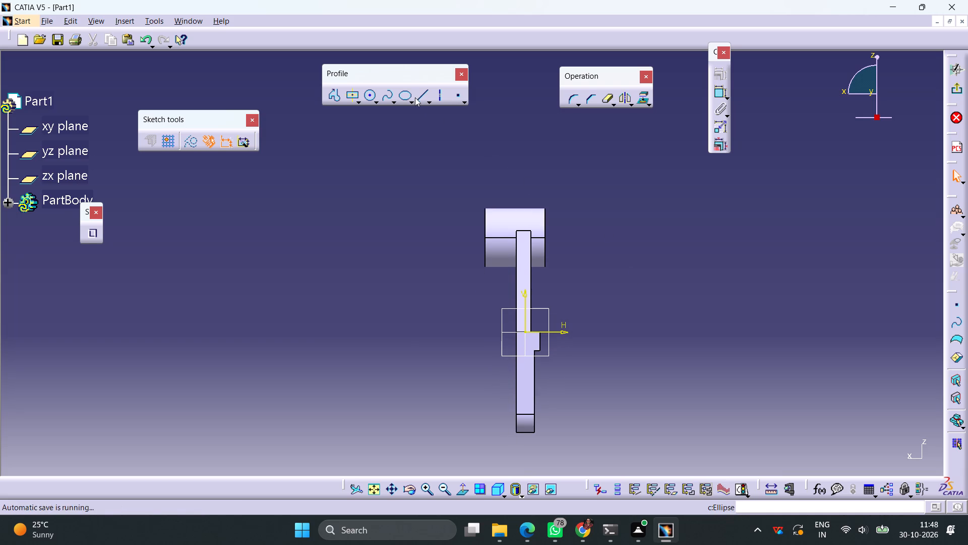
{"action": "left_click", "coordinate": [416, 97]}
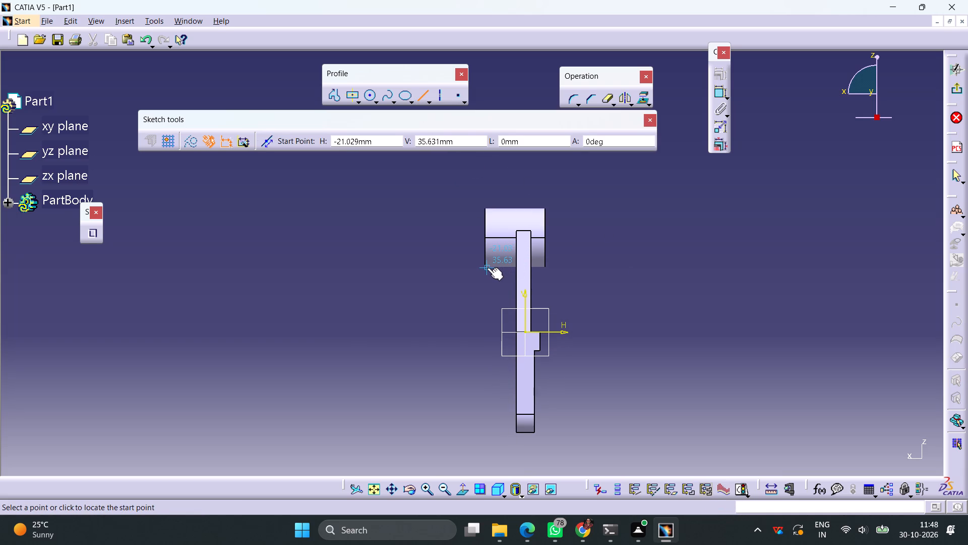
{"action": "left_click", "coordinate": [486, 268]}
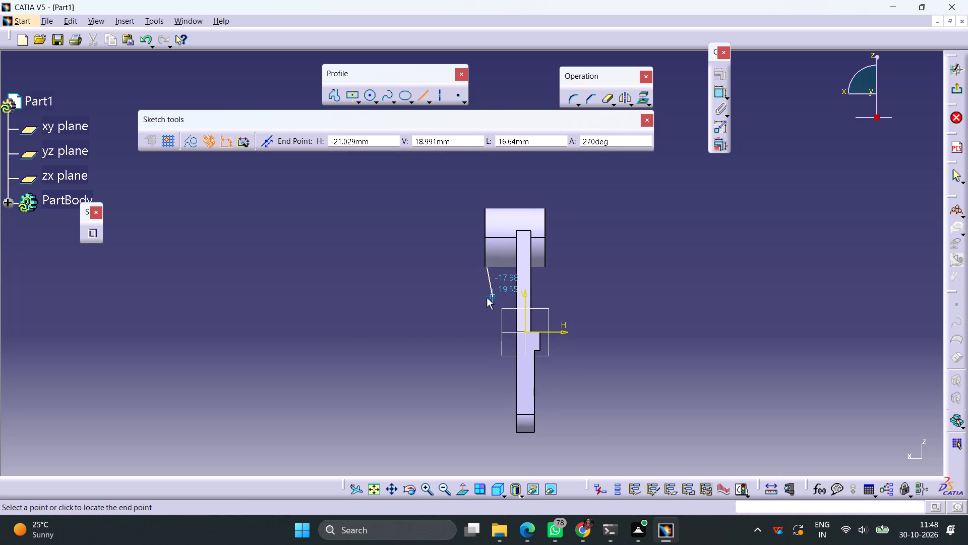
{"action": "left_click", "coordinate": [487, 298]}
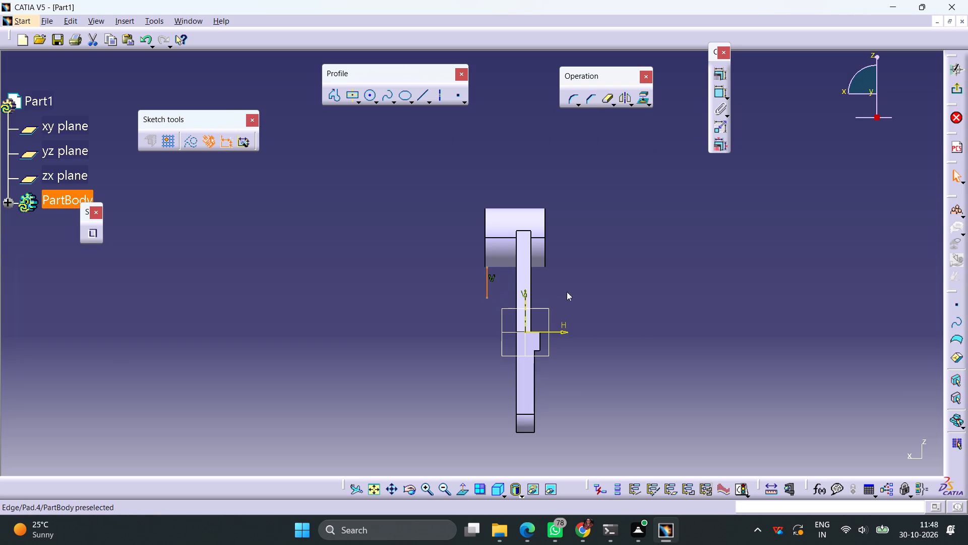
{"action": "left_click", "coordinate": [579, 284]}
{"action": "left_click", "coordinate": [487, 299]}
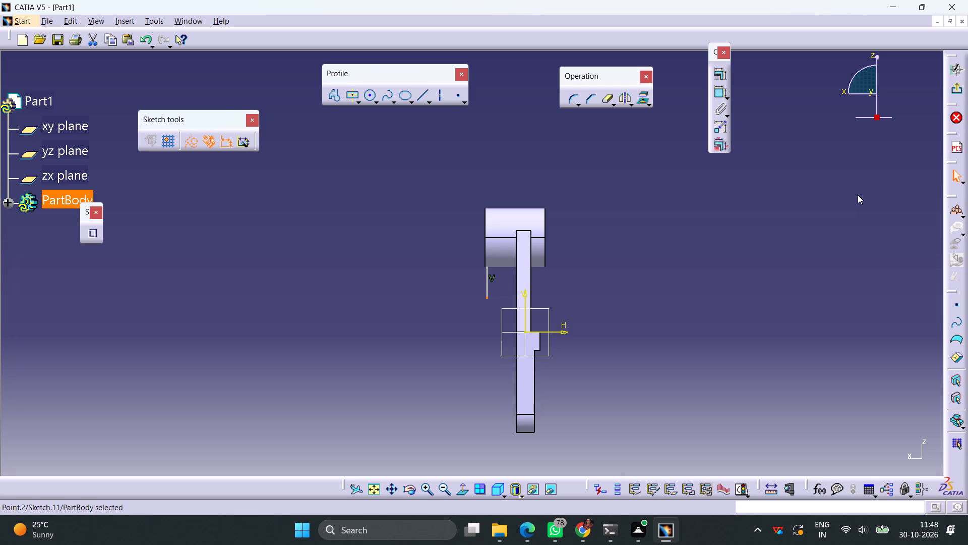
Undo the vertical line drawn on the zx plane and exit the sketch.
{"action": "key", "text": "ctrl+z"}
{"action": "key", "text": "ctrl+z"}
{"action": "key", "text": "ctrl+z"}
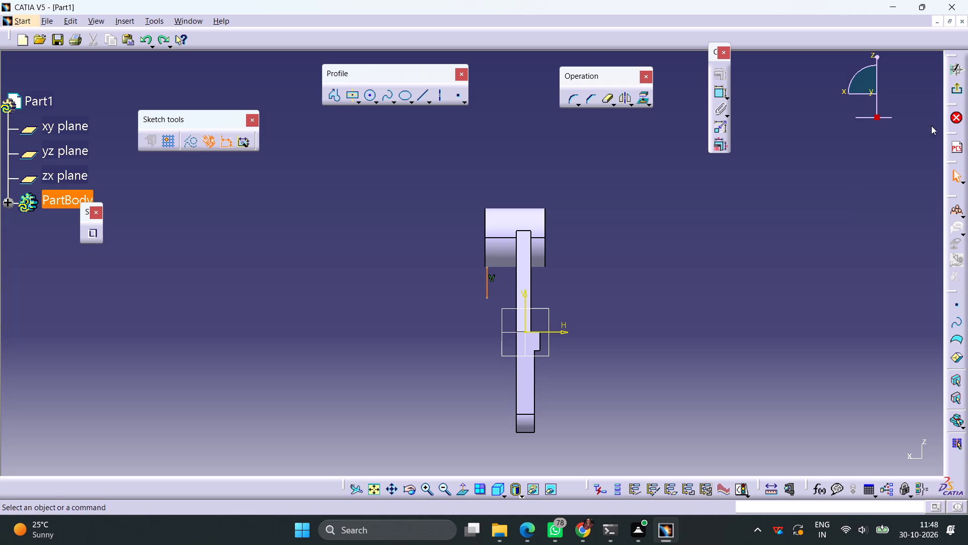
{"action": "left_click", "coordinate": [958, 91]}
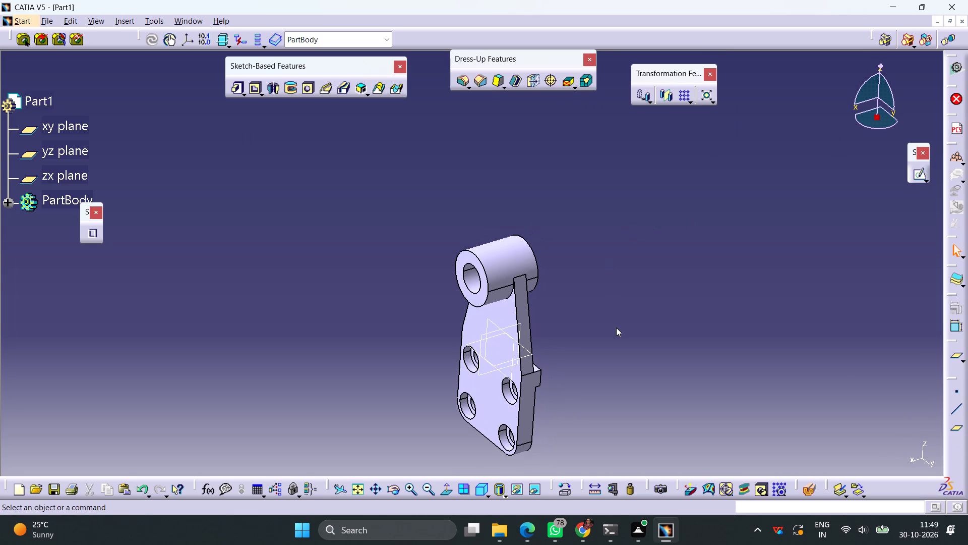
Open a sketch on the xy plane and draw a circle about 31.5 mm in diameter, centred on the horizontal axis about 72 mm from the origin.
{"action": "middle_click_drag", "start_coordinate": [614, 330], "coordinate": [620, 261]}
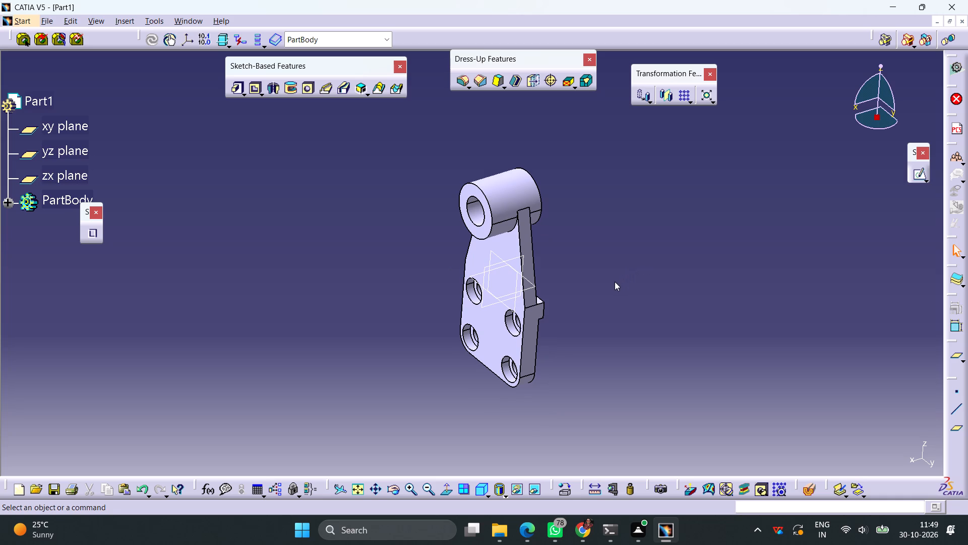
{"action": "left_click", "coordinate": [525, 291]}
{"action": "middle_click_drag", "start_coordinate": [574, 335], "coordinate": [537, 257]}
{"action": "right_click_drag", "start_coordinate": [574, 335], "coordinate": [537, 257]}
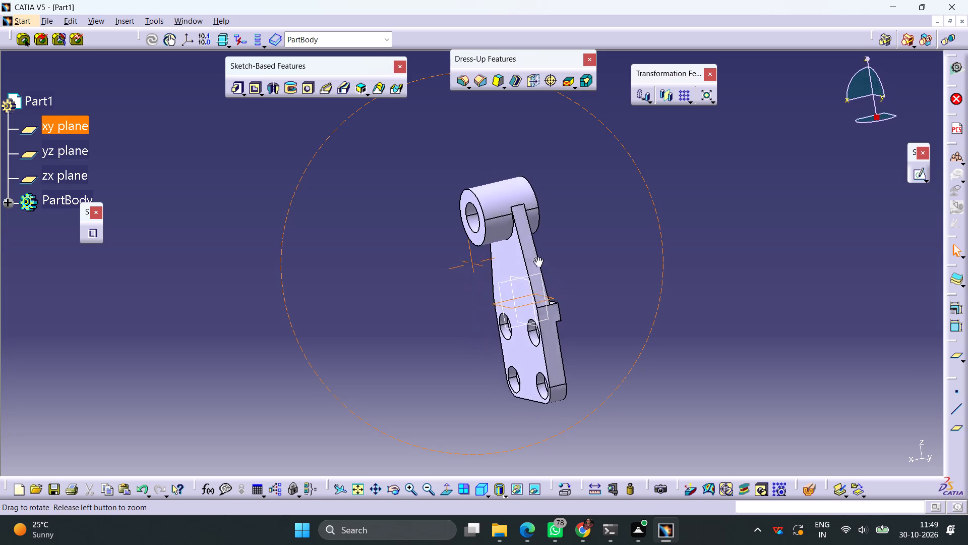
{"action": "right_click_drag", "start_coordinate": [537, 257], "coordinate": [523, 262]}
{"action": "middle_click_drag", "start_coordinate": [537, 257], "coordinate": [523, 262]}
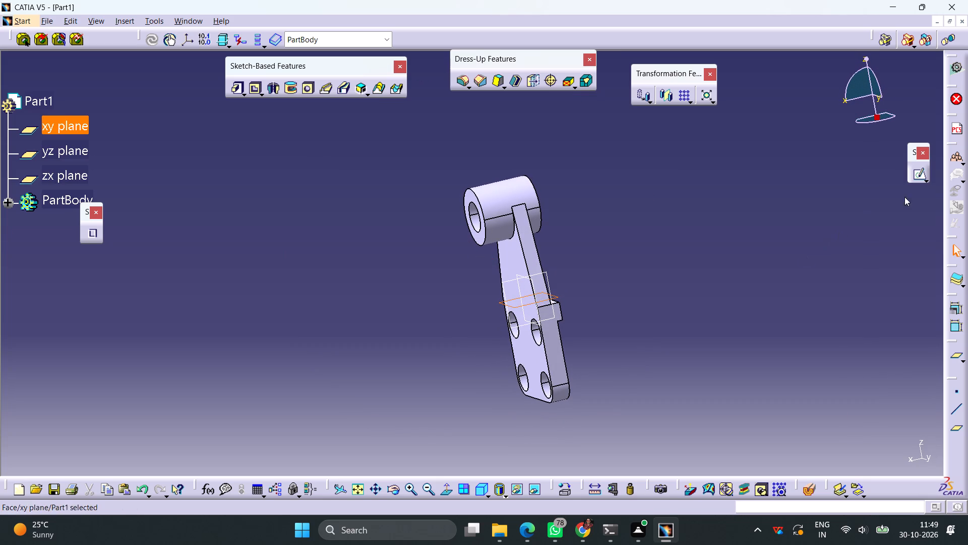
{"action": "left_click", "coordinate": [912, 177]}
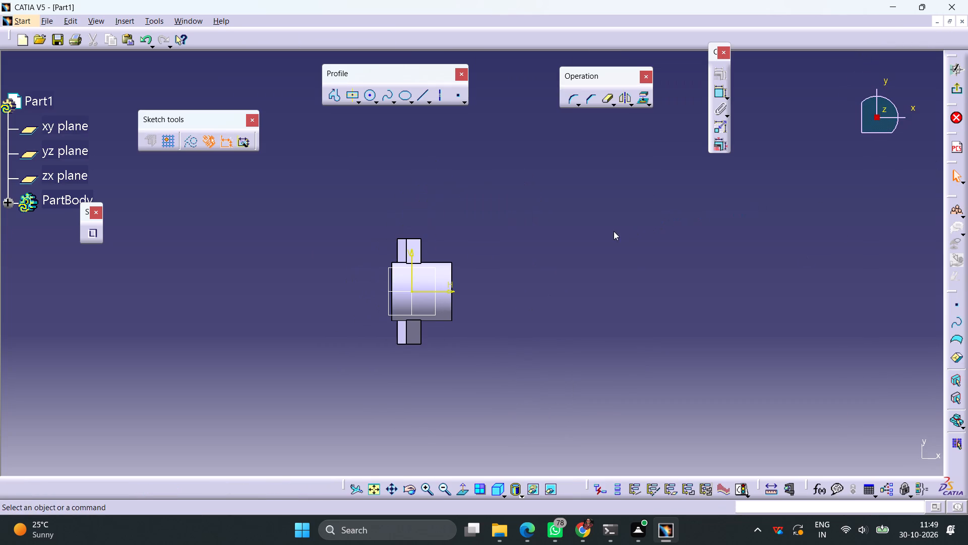
{"action": "middle_click_drag", "start_coordinate": [514, 280], "coordinate": [454, 289]}
{"action": "right_click_drag", "start_coordinate": [514, 280], "coordinate": [452, 288]}
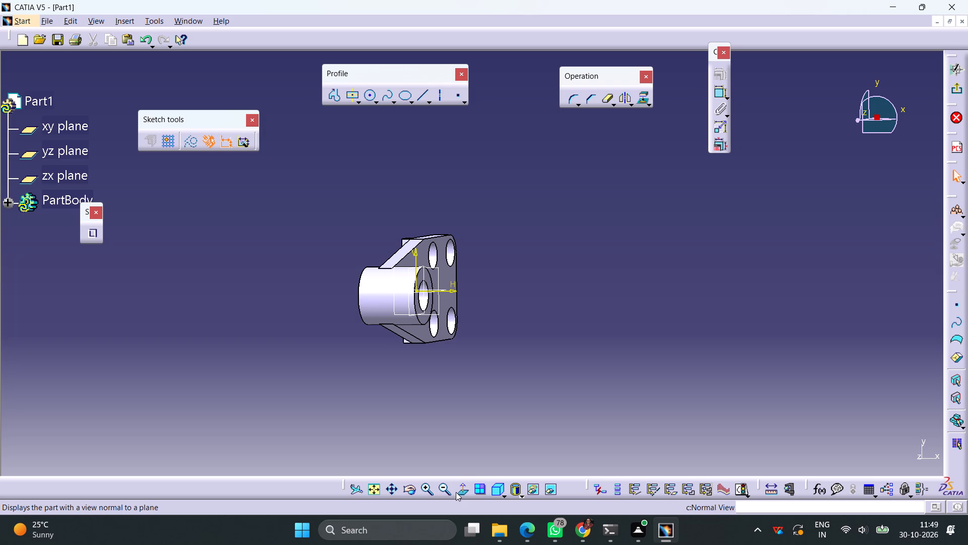
{"action": "left_click", "coordinate": [459, 490]}
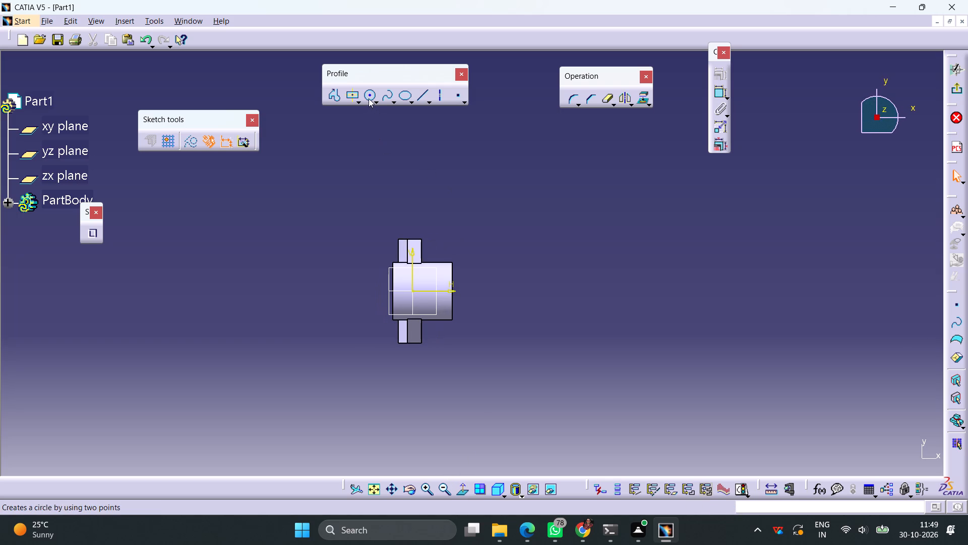
{"action": "left_click", "coordinate": [369, 98]}
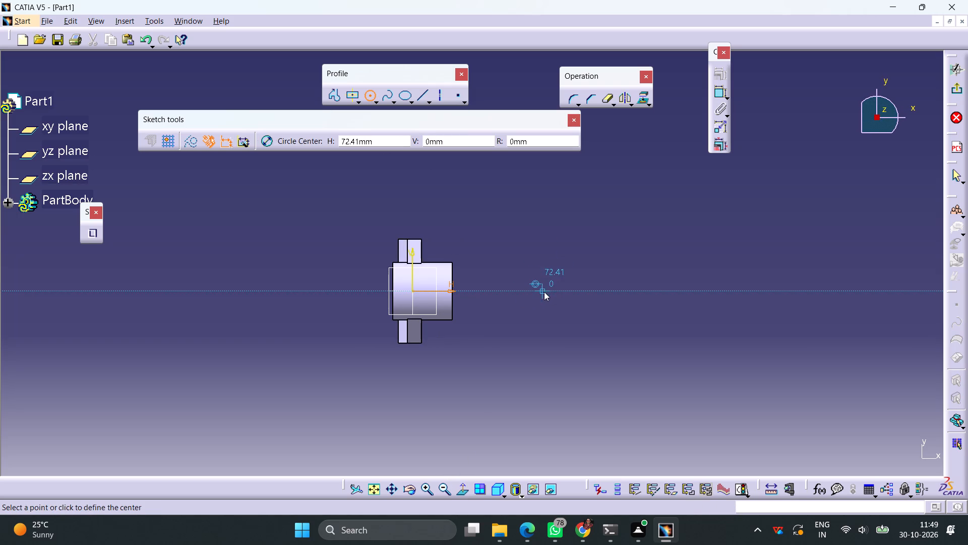
{"action": "left_click", "coordinate": [544, 292]}
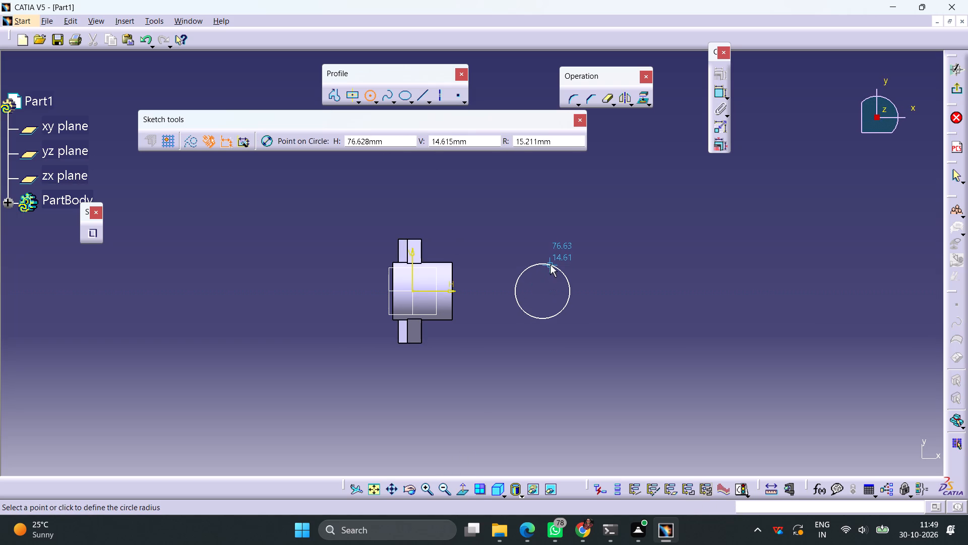
{"action": "left_click", "coordinate": [553, 265]}
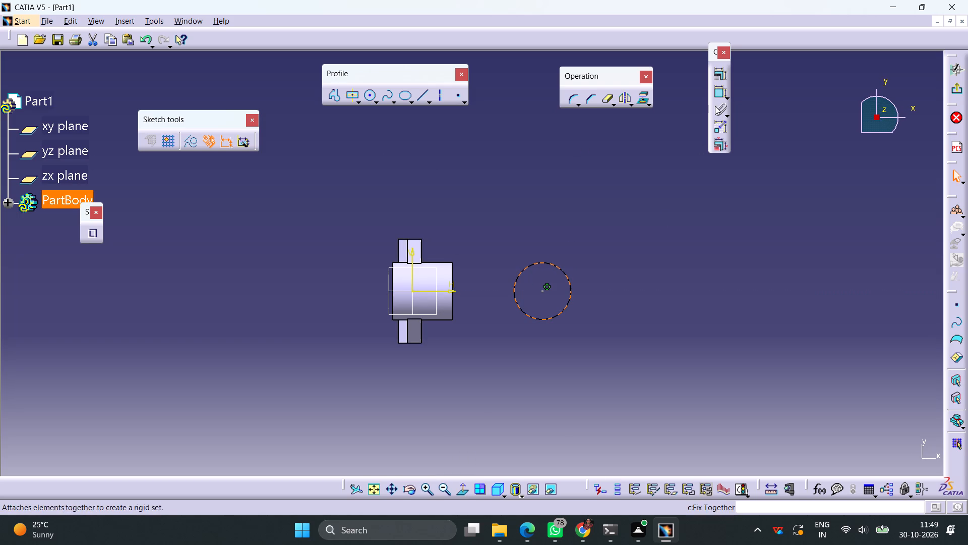
Dimension the new circle's diameter as 32 mm.
{"action": "left_click", "coordinate": [718, 92]}
{"action": "left_click", "coordinate": [620, 244]}
{"action": "double_click", "coordinate": [627, 240]}
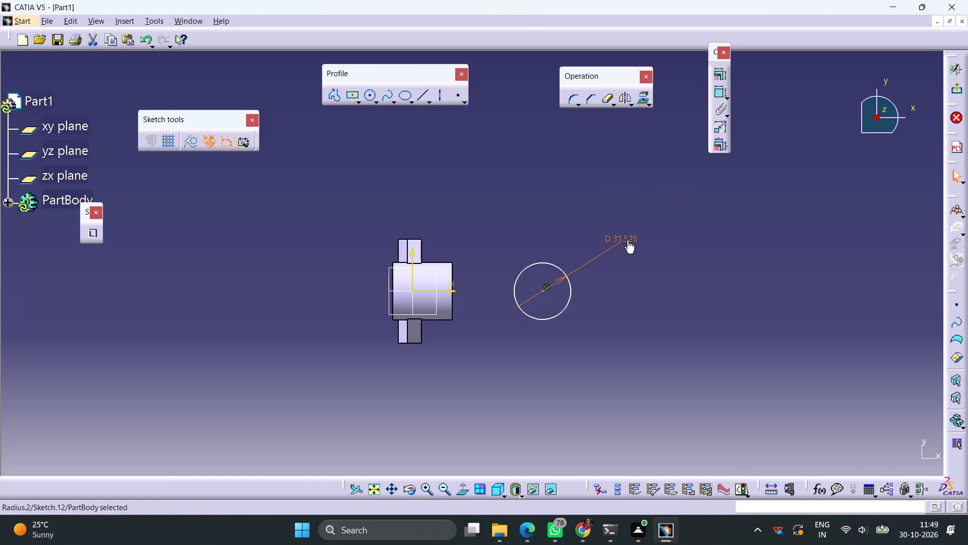
{"action": "type", "text": "32"}
{"action": "key", "text": "Return"}
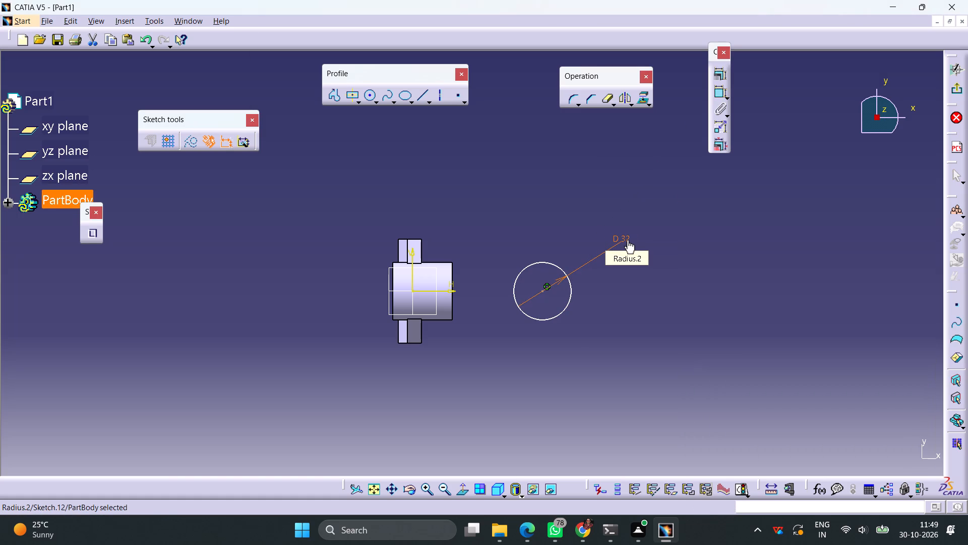
{"action": "left_click", "coordinate": [630, 215]}
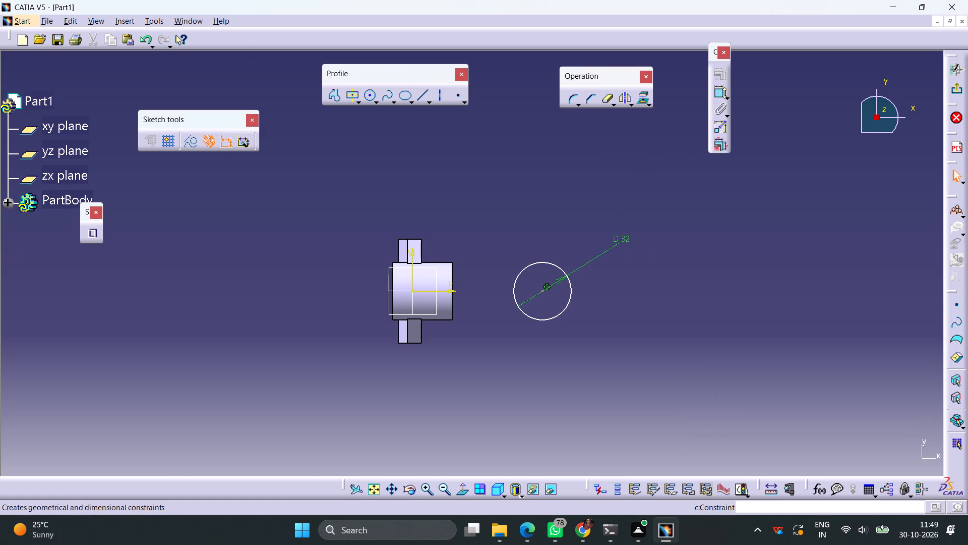
Dimension the horizontal distance between the sketch's vertical axis and the 32 mm circle's centre.
{"action": "left_click", "coordinate": [721, 93]}
{"action": "left_click", "coordinate": [411, 264]}
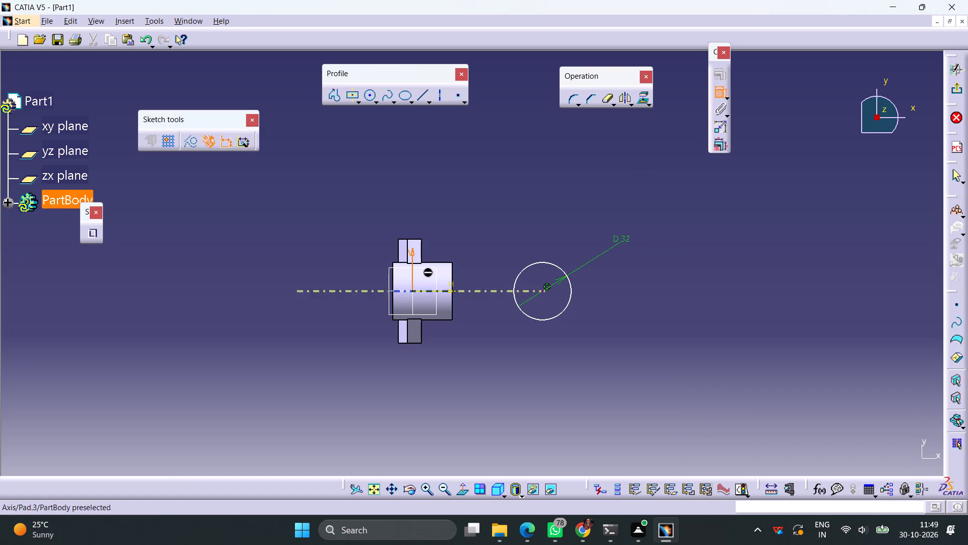
{"action": "left_click", "coordinate": [542, 291]}
{"action": "left_click", "coordinate": [468, 371]}
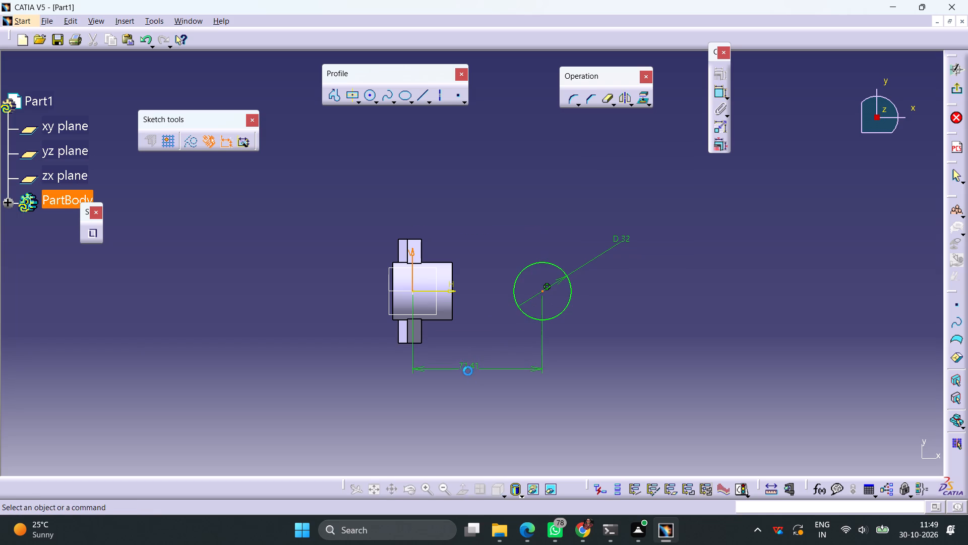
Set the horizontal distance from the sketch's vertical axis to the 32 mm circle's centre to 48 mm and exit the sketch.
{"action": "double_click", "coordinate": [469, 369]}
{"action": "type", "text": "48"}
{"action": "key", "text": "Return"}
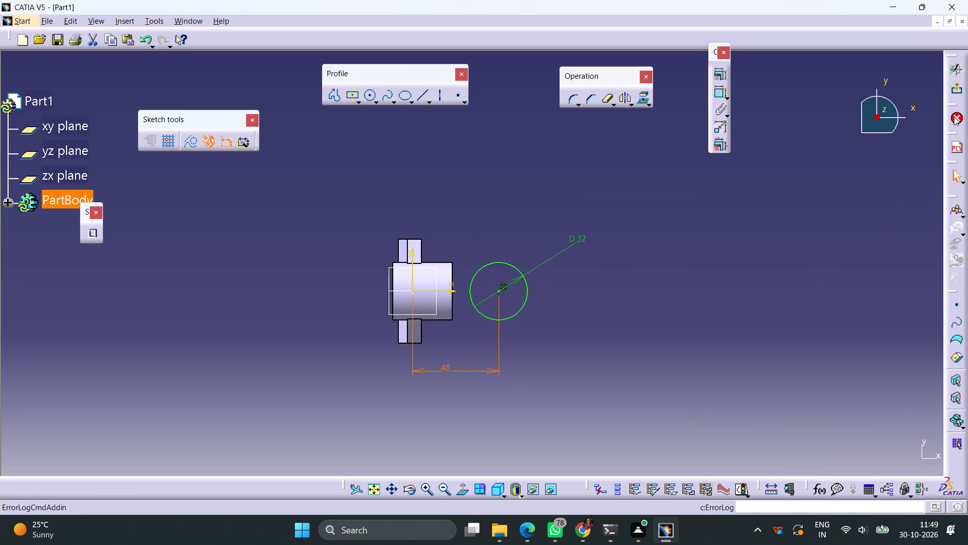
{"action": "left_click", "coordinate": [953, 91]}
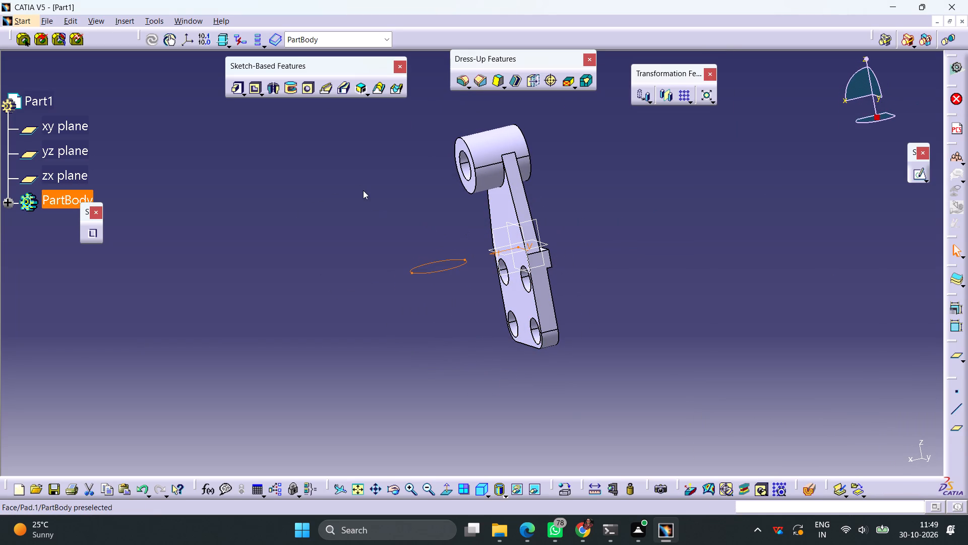
Pad the 32 mm circle with a first limit of 17 mm and a second limit of 35-17 mm on the opposite side.
{"action": "left_click", "coordinate": [233, 88]}
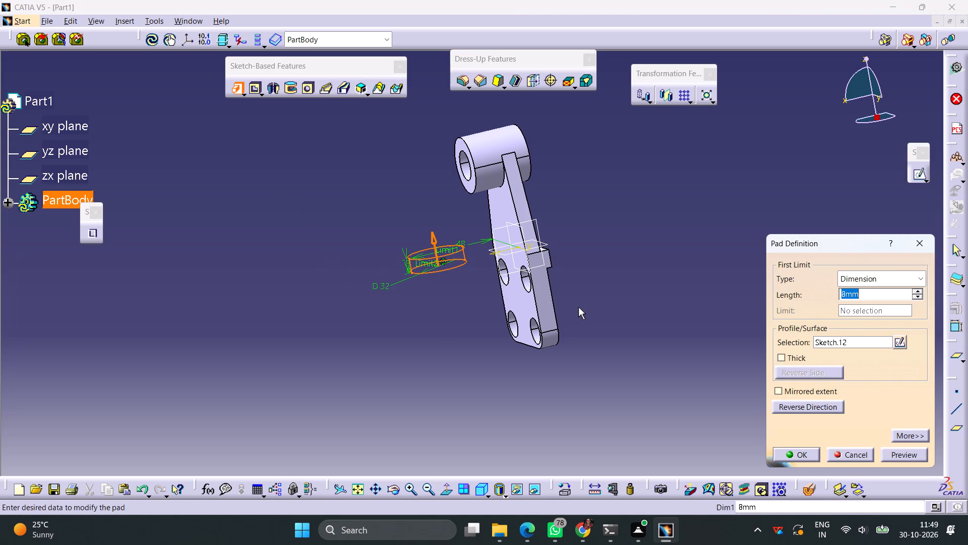
{"action": "type", "text": "17"}
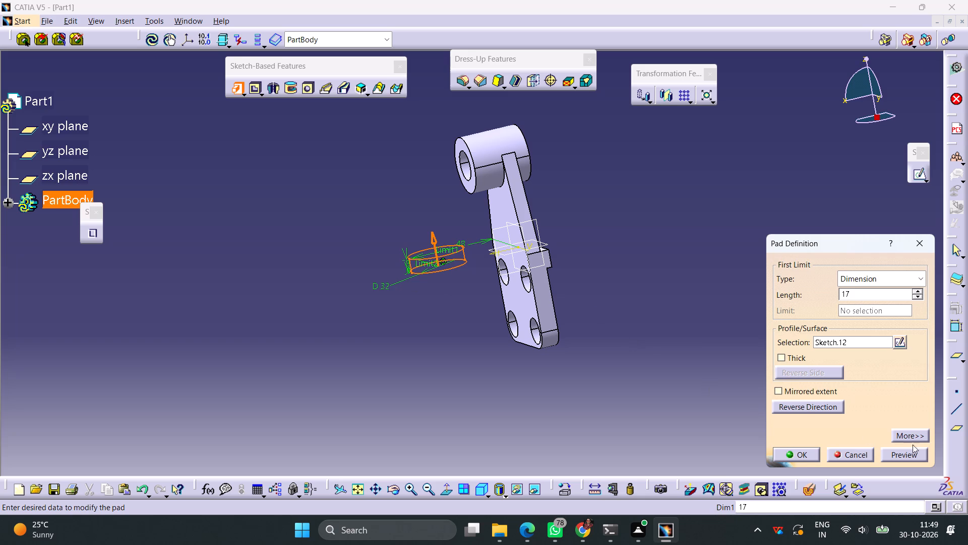
{"action": "left_click", "coordinate": [919, 435]}
{"action": "left_click_drag", "start_coordinate": [867, 295], "coordinate": [810, 302]}
{"action": "type", "text": "35-17"}
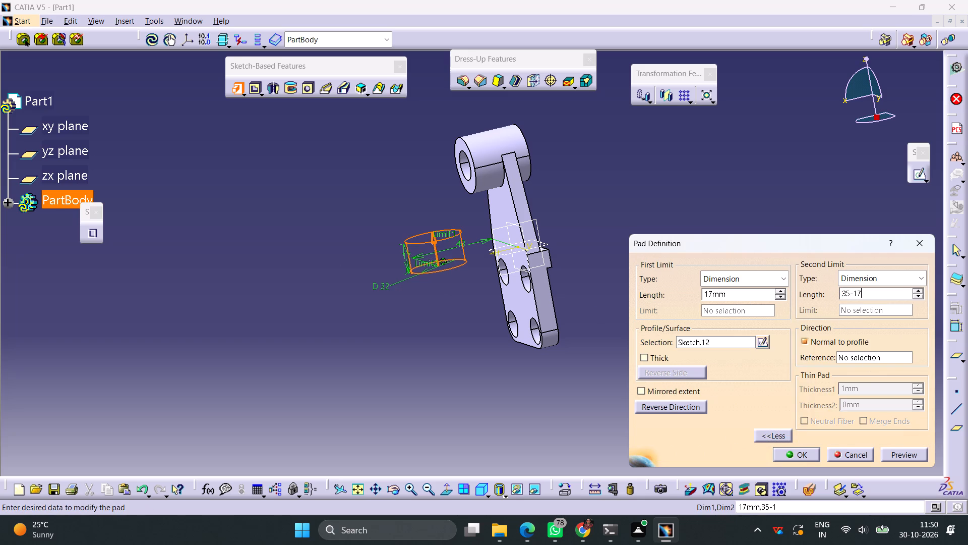
{"action": "left_click", "coordinate": [543, 404]}
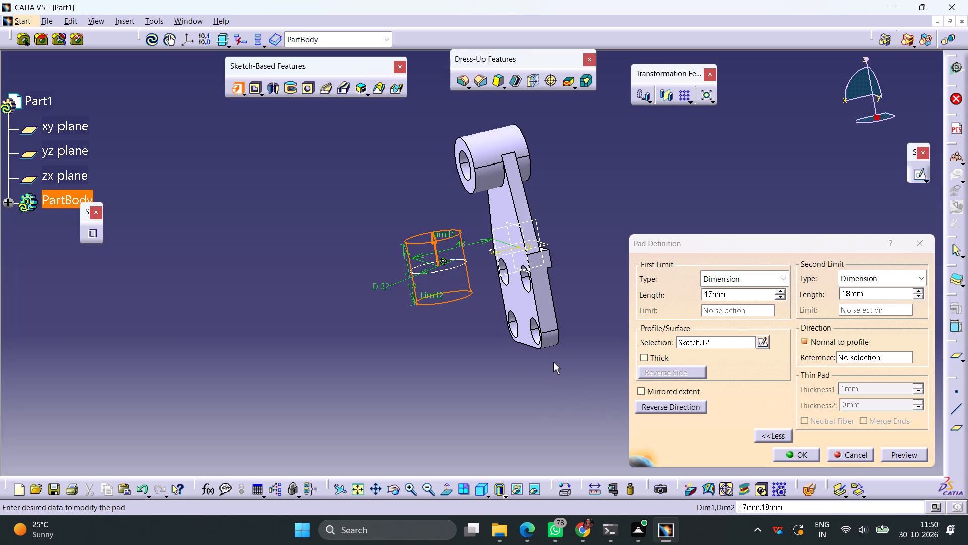
{"action": "left_click", "coordinate": [806, 458]}
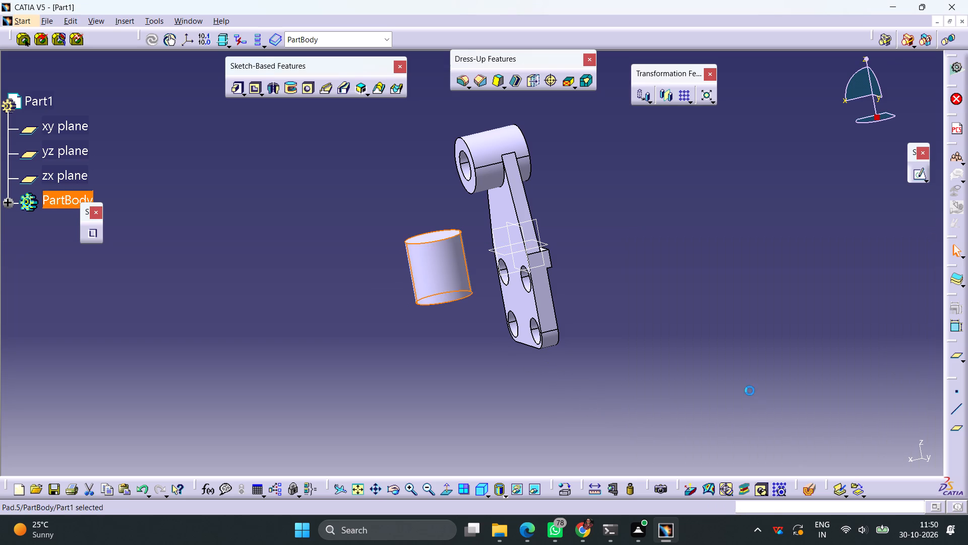
{"action": "left_click", "coordinate": [750, 391]}
Open the new vertical cylinder's profile sketch through its pad definition and delete the 48 mm horizontal dimension.
{"action": "middle_click_drag", "start_coordinate": [678, 269], "coordinate": [655, 293]}
{"action": "right_click_drag", "start_coordinate": [678, 269], "coordinate": [655, 293]}
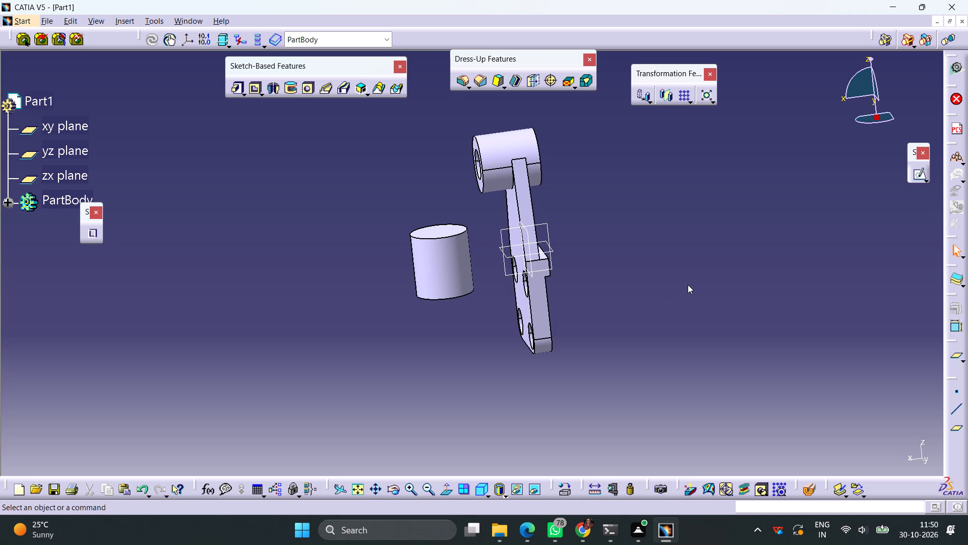
{"action": "double_click", "coordinate": [453, 278]}
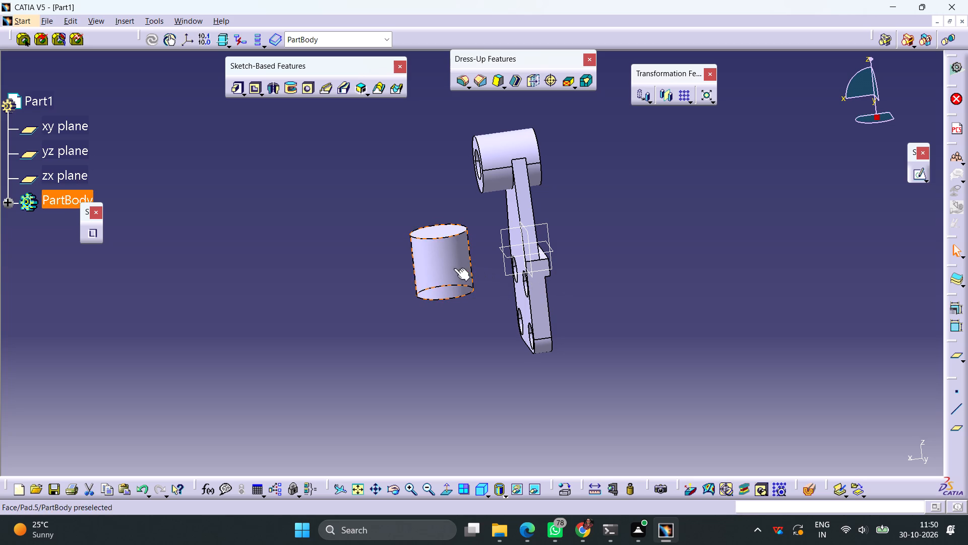
{"action": "double_click", "coordinate": [454, 268]}
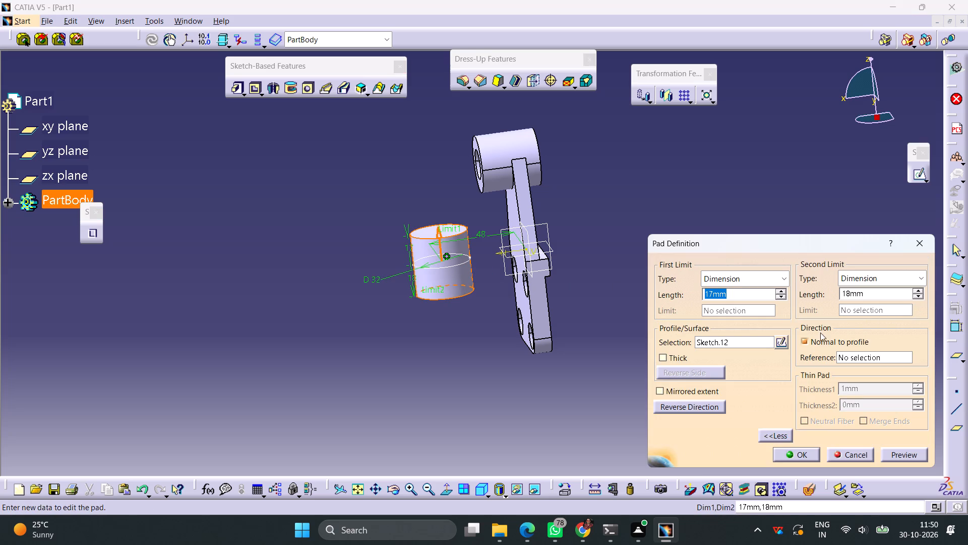
{"action": "left_click", "coordinate": [780, 343]}
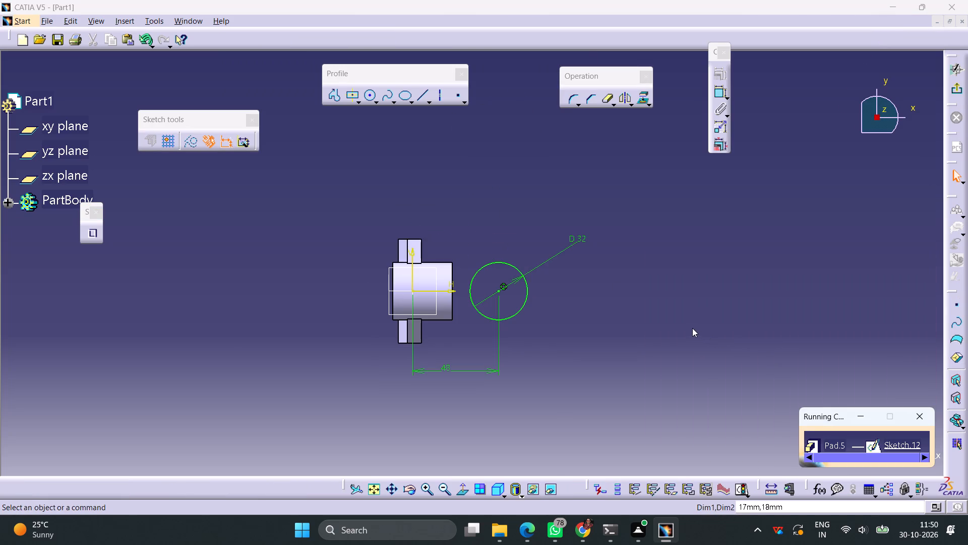
{"action": "left_click", "coordinate": [449, 370]}
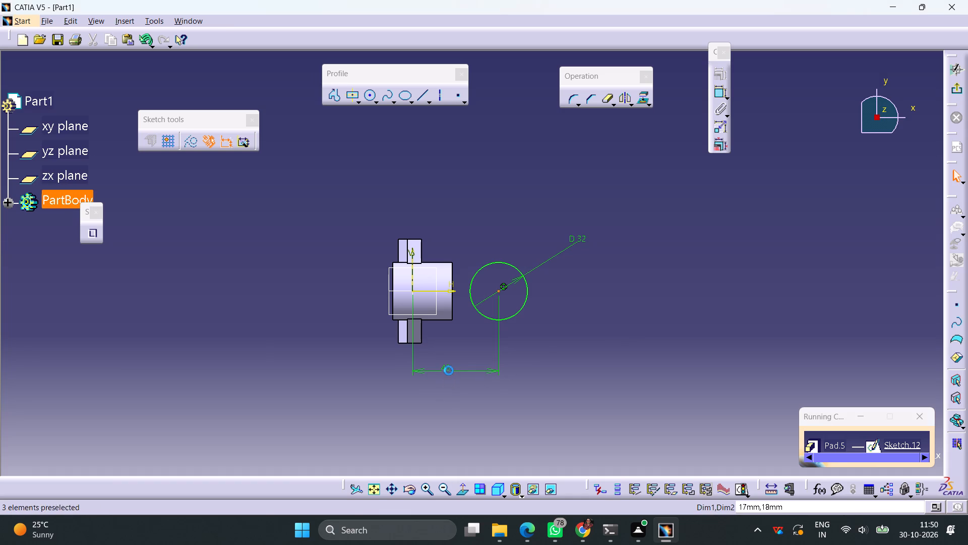
{"action": "key", "text": "Delete"}
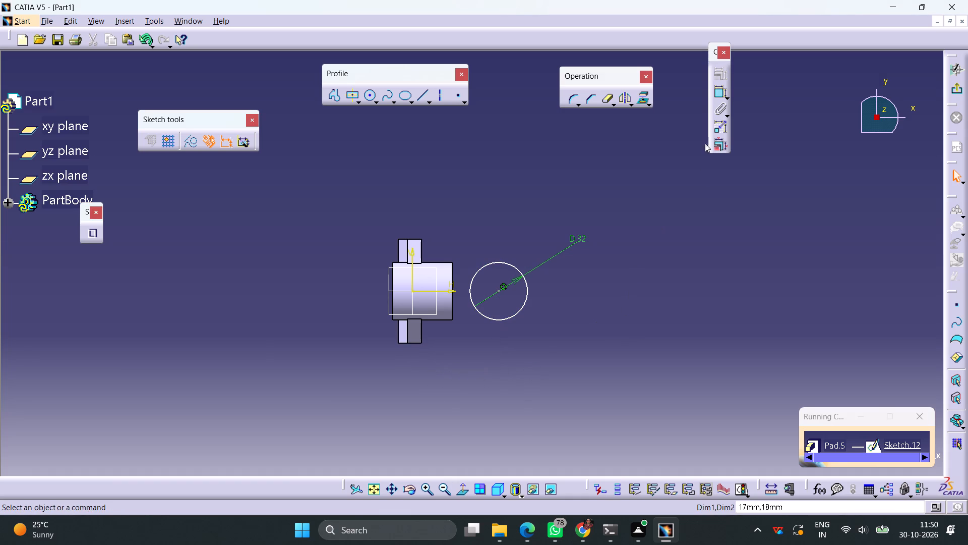
Dimension the circle's centre 48 mm from the bored cylinder's nearest end edge, exit the sketch and apply the pad change.
{"action": "left_click", "coordinate": [719, 96]}
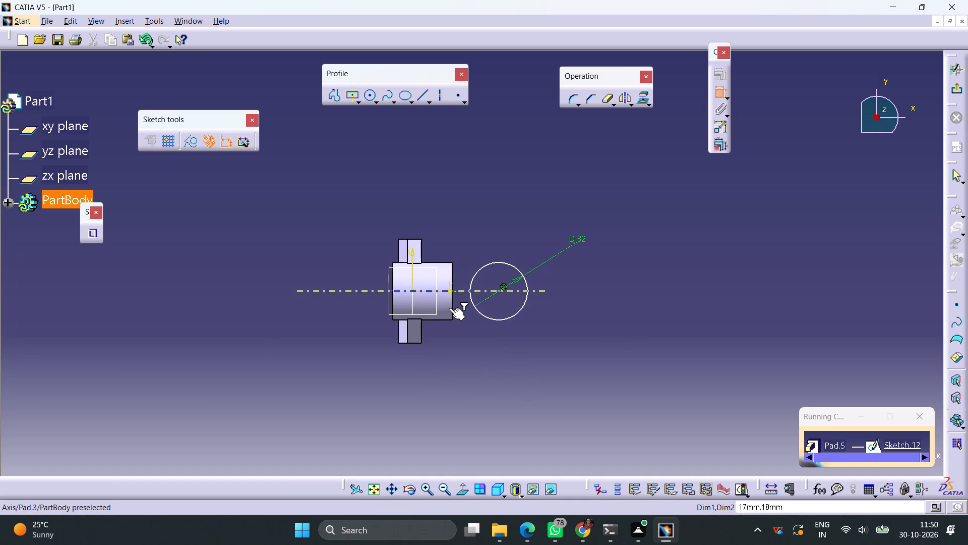
{"action": "left_click", "coordinate": [451, 303]}
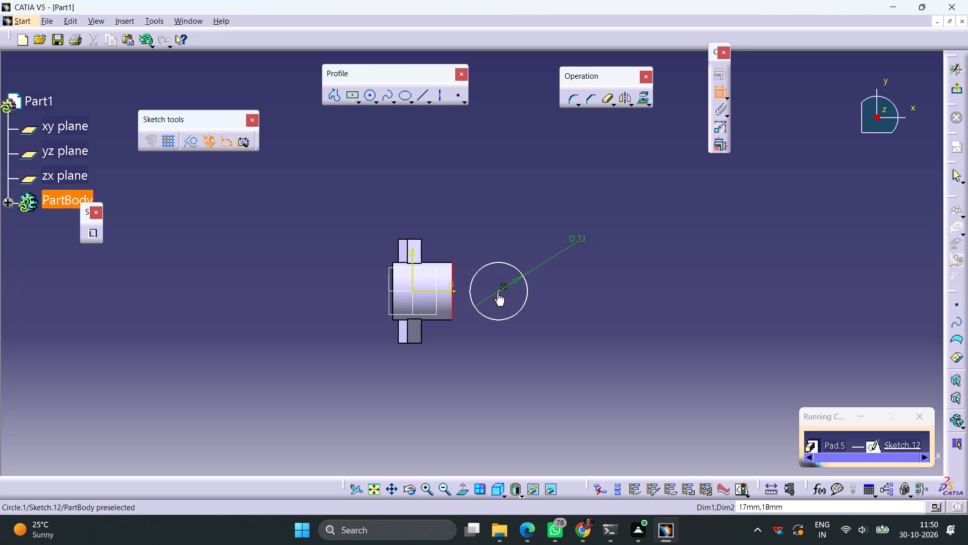
{"action": "left_click", "coordinate": [500, 289]}
{"action": "left_click", "coordinate": [480, 354]}
{"action": "double_click", "coordinate": [481, 352]}
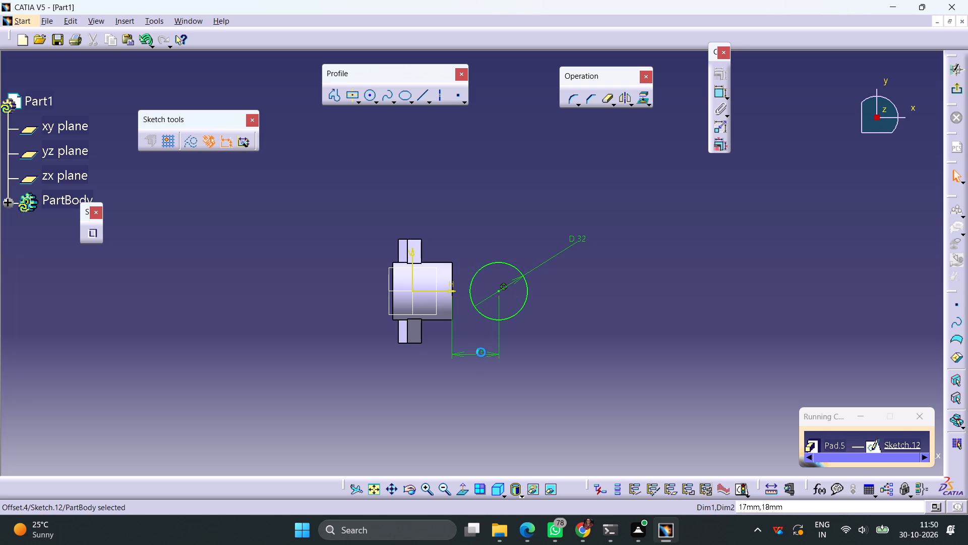
{"action": "type", "text": "48"}
{"action": "key", "text": "Return"}
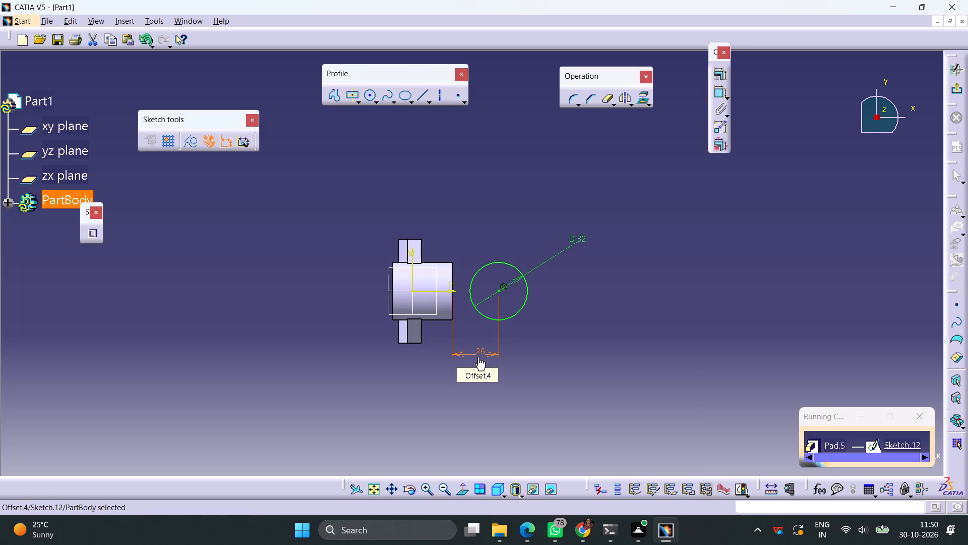
{"action": "left_click", "coordinate": [958, 91]}
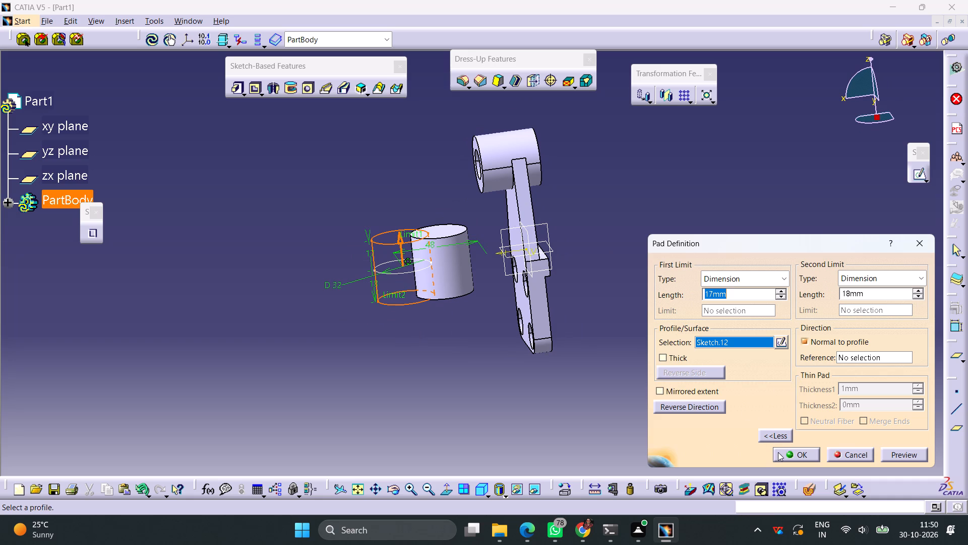
{"action": "left_click", "coordinate": [786, 457]}
{"action": "left_click", "coordinate": [734, 390]}
Open a sketch on the vertical cylinder's top face and draw a circle about 14 mm in diameter near its centre.
{"action": "middle_click_drag", "start_coordinate": [473, 266], "coordinate": [473, 267]}
{"action": "right_click_drag", "start_coordinate": [473, 267], "coordinate": [504, 351]}
{"action": "middle_click_drag", "start_coordinate": [473, 267], "coordinate": [504, 351]}
{"action": "left_click", "coordinate": [408, 238]}
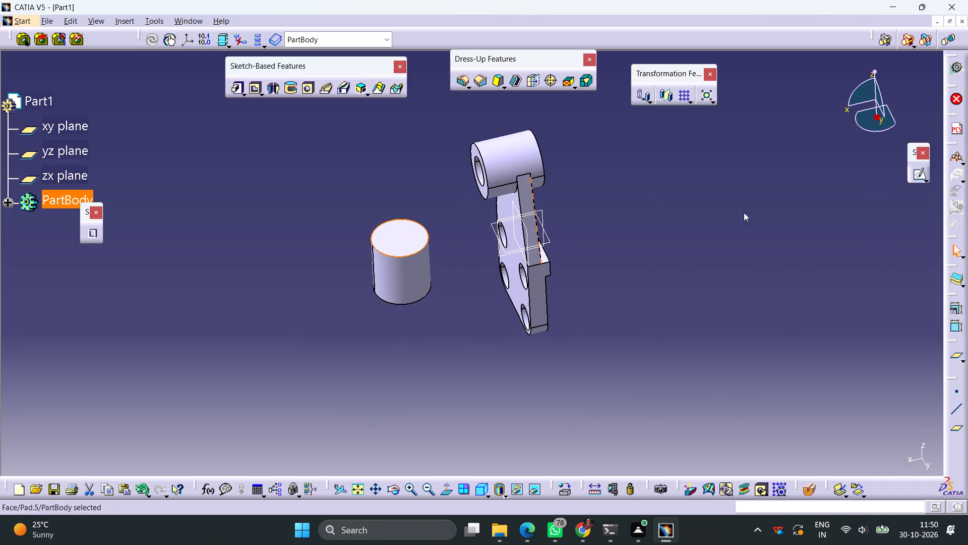
{"action": "left_click", "coordinate": [916, 176]}
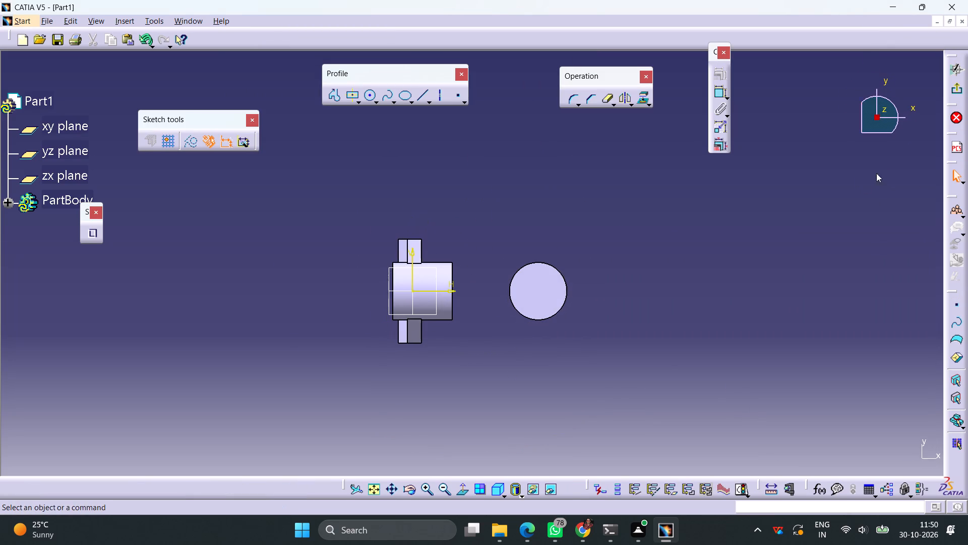
{"action": "left_click", "coordinate": [368, 98]}
{"action": "left_click", "coordinate": [542, 292]}
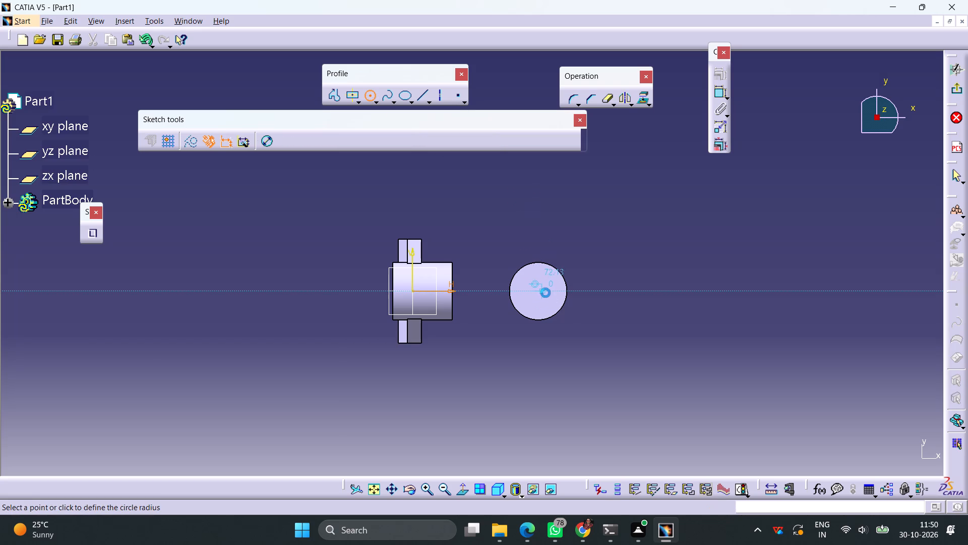
{"action": "left_click", "coordinate": [549, 281]}
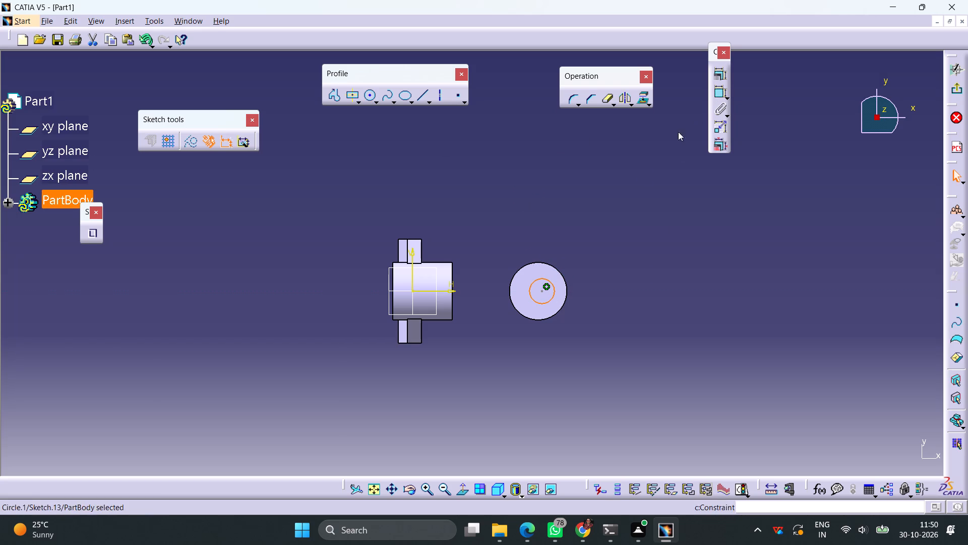
Constrain the small circle to be concentric with the vertical cylinder's outer edge.
{"action": "left_click", "coordinate": [565, 284], "text": "ctrl"}
{"action": "left_click", "coordinate": [720, 77]}
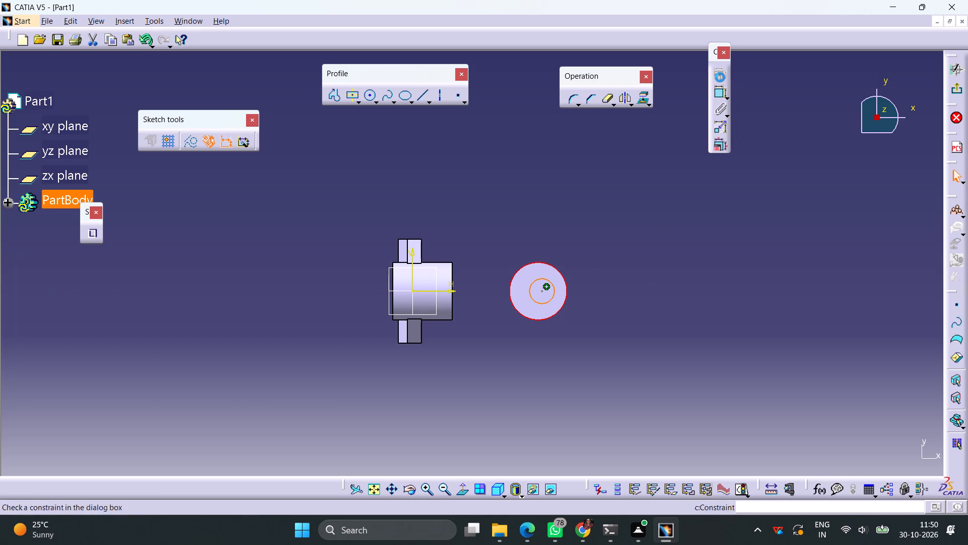
{"action": "left_click", "coordinate": [893, 297]}
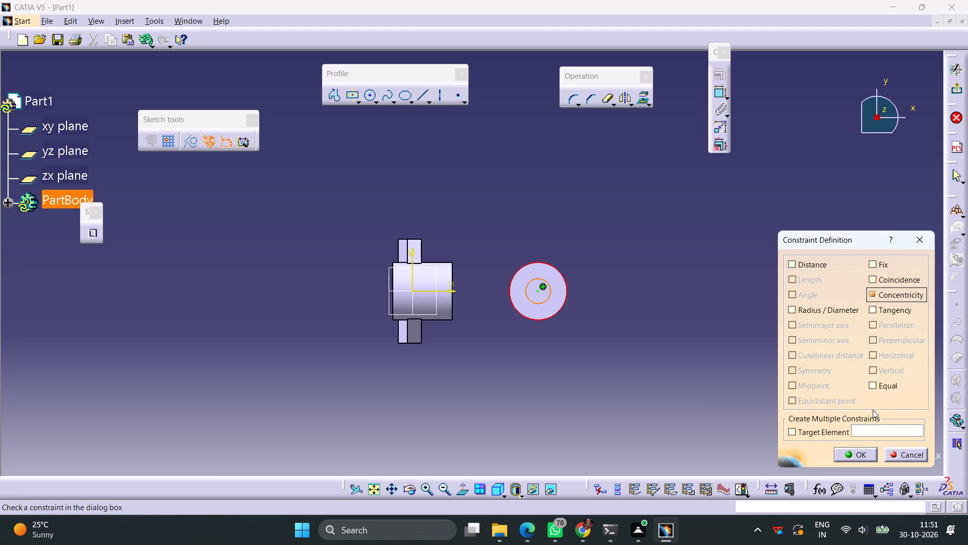
{"action": "left_click", "coordinate": [869, 457]}
Dimension the small circle's diameter as 17 mm and exit the sketch.
{"action": "left_click", "coordinate": [547, 302]}
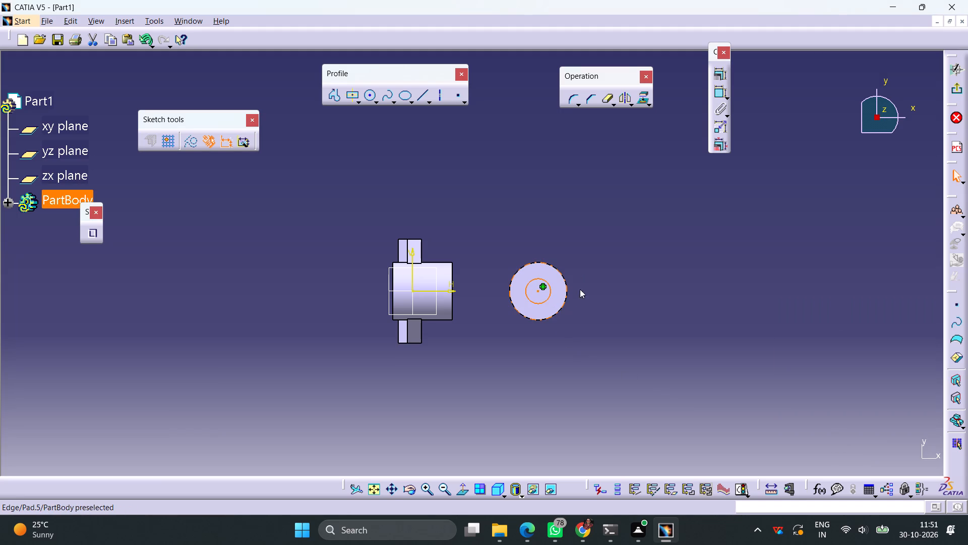
{"action": "left_click", "coordinate": [717, 90]}
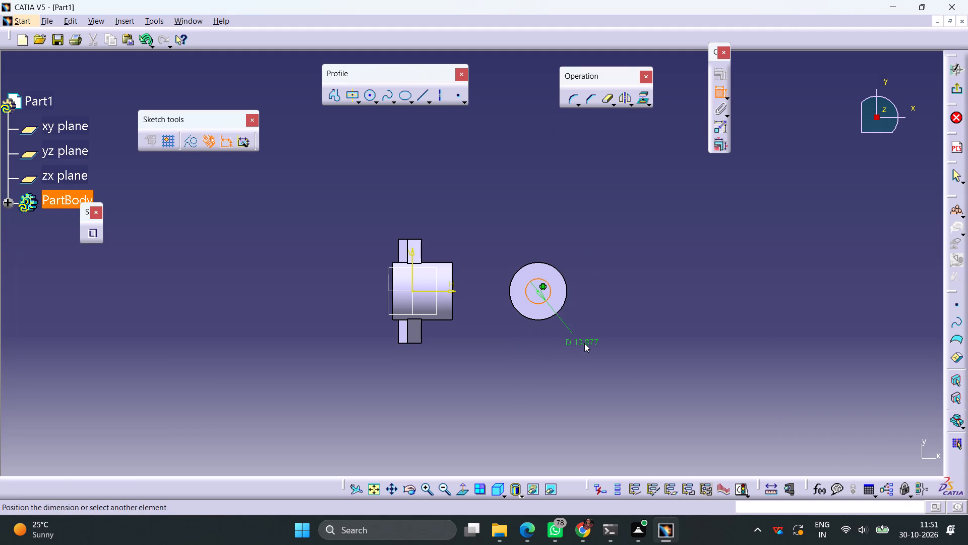
{"action": "left_click", "coordinate": [584, 343]}
{"action": "double_click", "coordinate": [591, 339]}
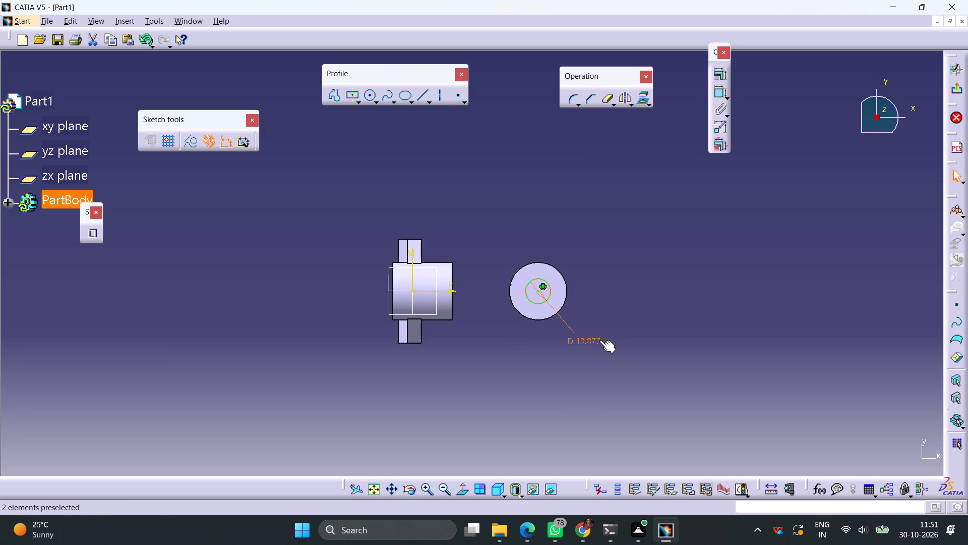
{"action": "double_click", "coordinate": [594, 344]}
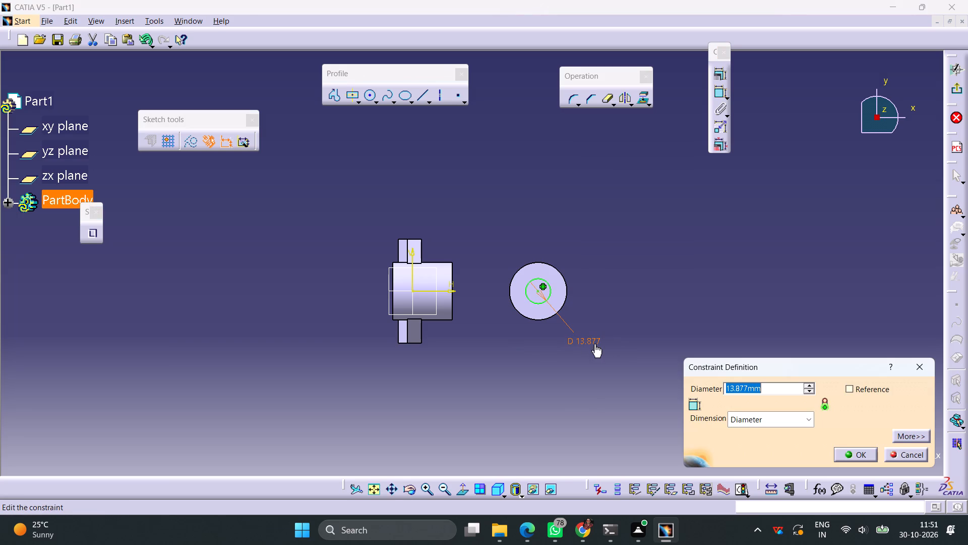
{"action": "type", "text": "17"}
{"action": "key", "text": "Return"}
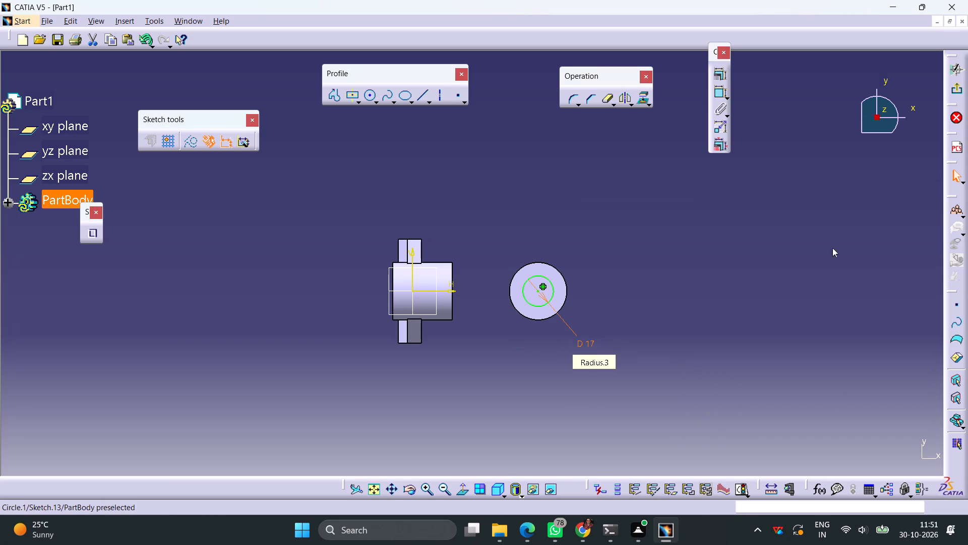
{"action": "left_click", "coordinate": [952, 95]}
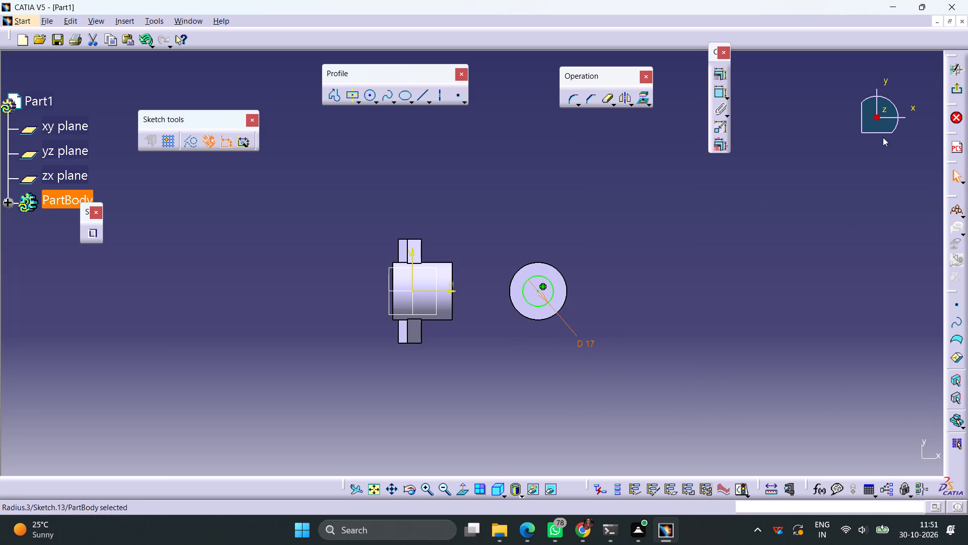
{"action": "left_click", "coordinate": [955, 90]}
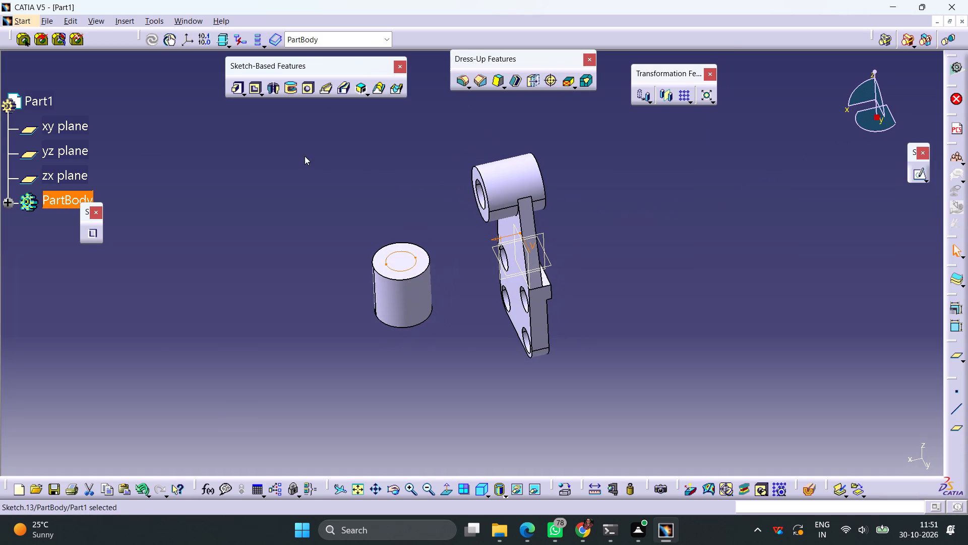
Pocket the 17 mm circle through the vertical cylinder with the limit type Up to next.
{"action": "left_click", "coordinate": [255, 89]}
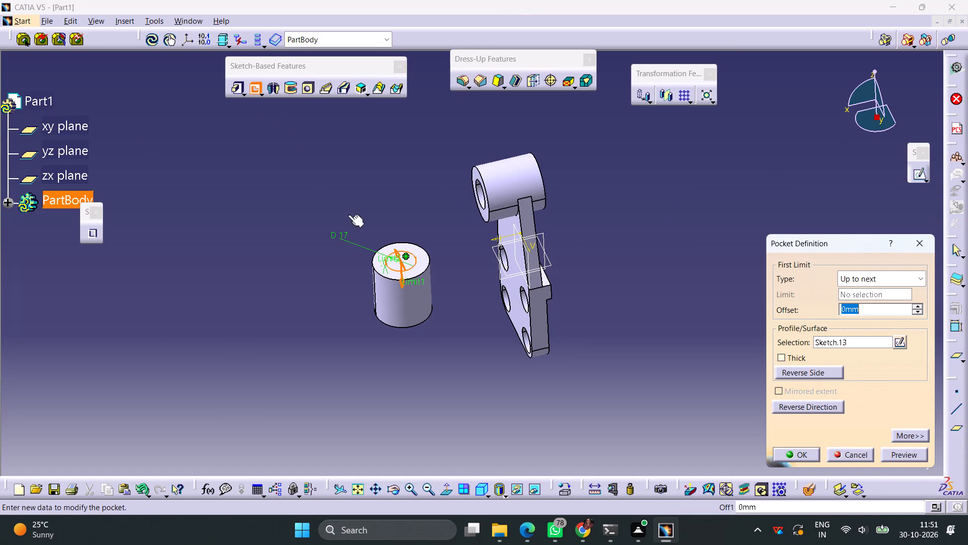
{"action": "left_click", "coordinate": [802, 456]}
{"action": "left_click", "coordinate": [694, 422]}
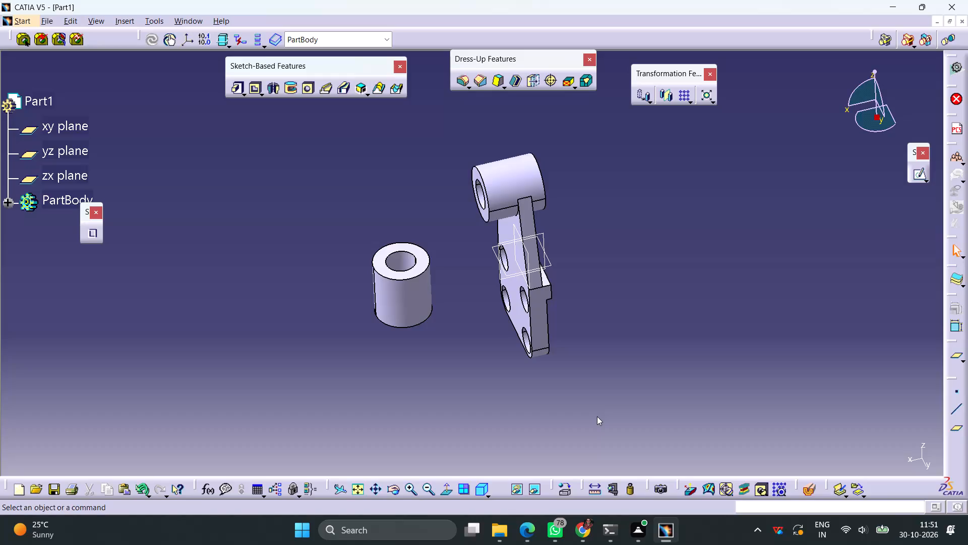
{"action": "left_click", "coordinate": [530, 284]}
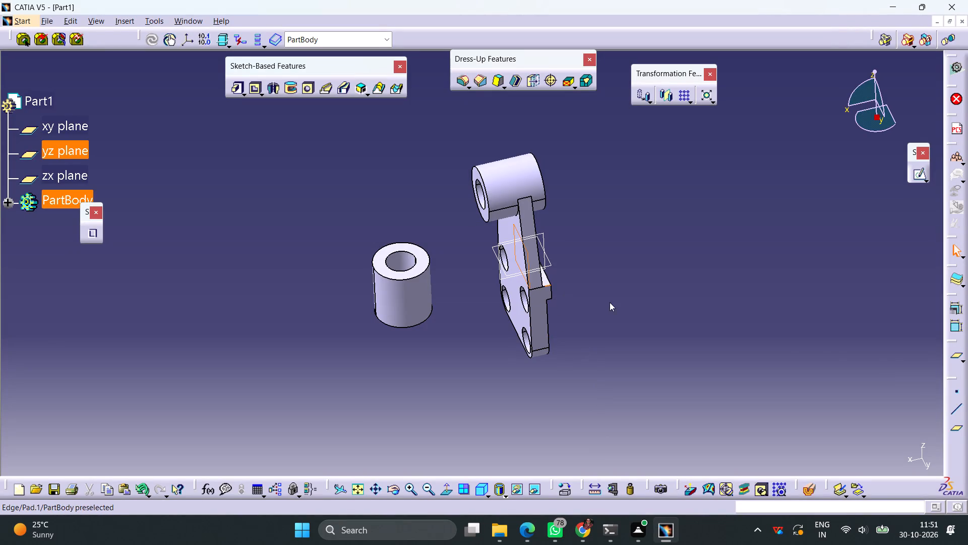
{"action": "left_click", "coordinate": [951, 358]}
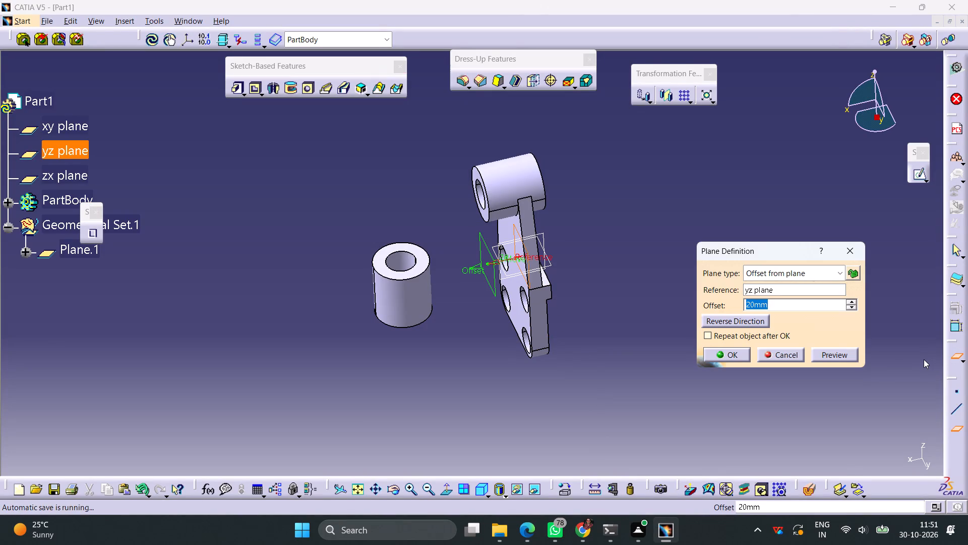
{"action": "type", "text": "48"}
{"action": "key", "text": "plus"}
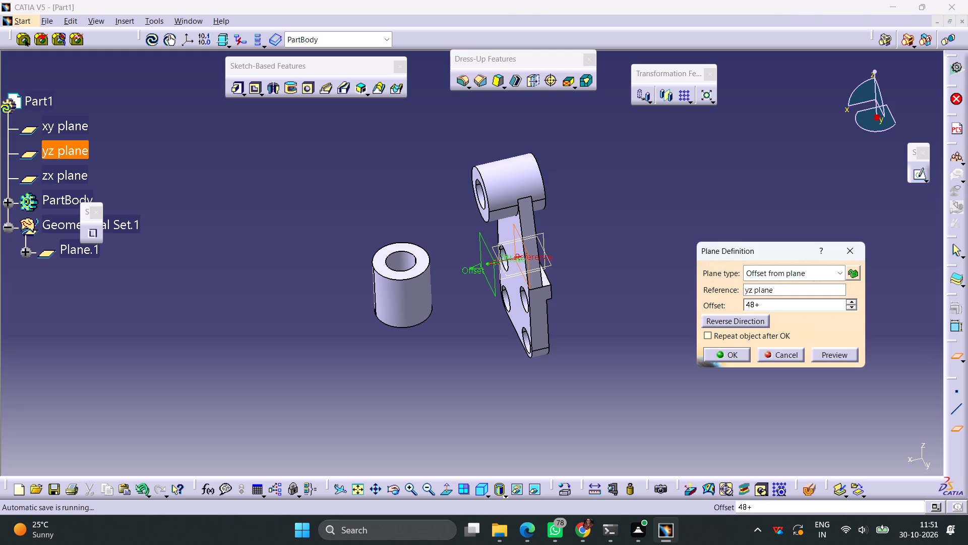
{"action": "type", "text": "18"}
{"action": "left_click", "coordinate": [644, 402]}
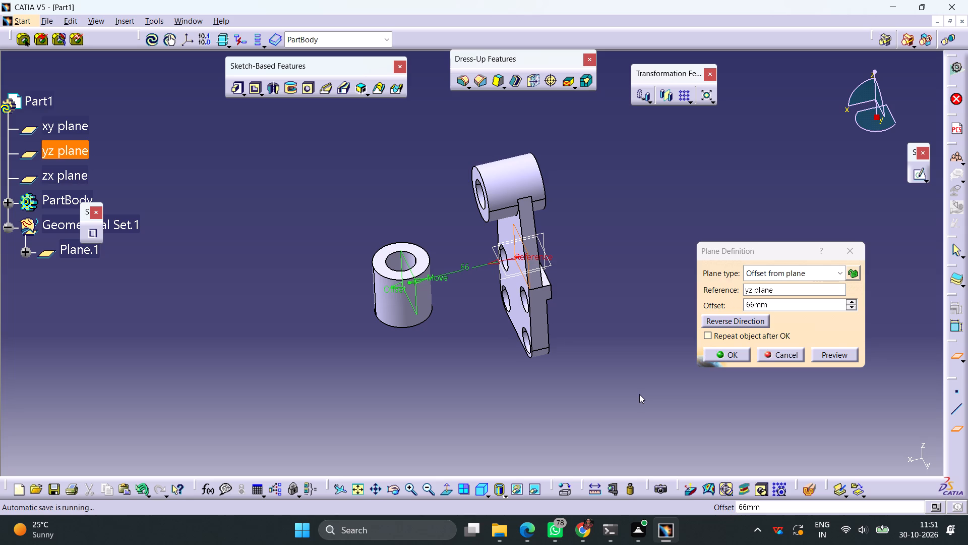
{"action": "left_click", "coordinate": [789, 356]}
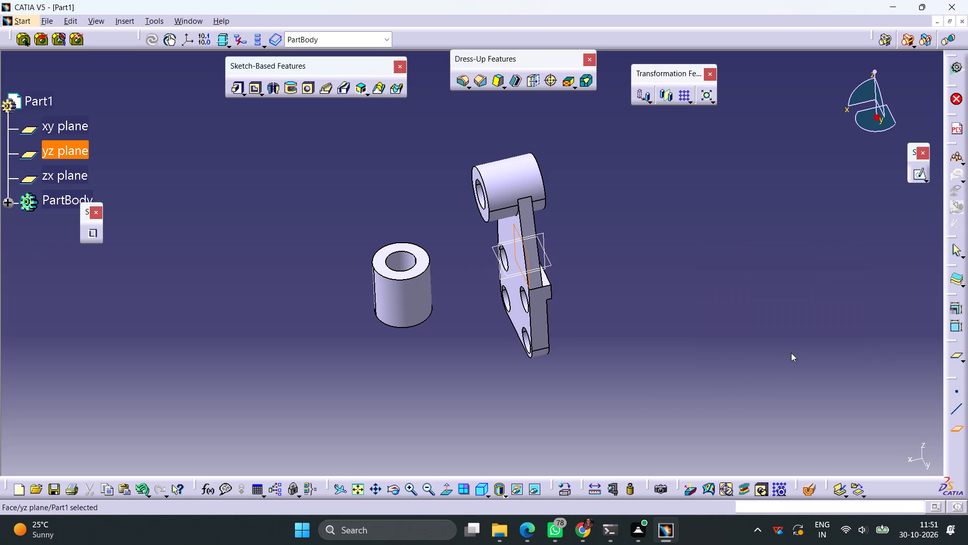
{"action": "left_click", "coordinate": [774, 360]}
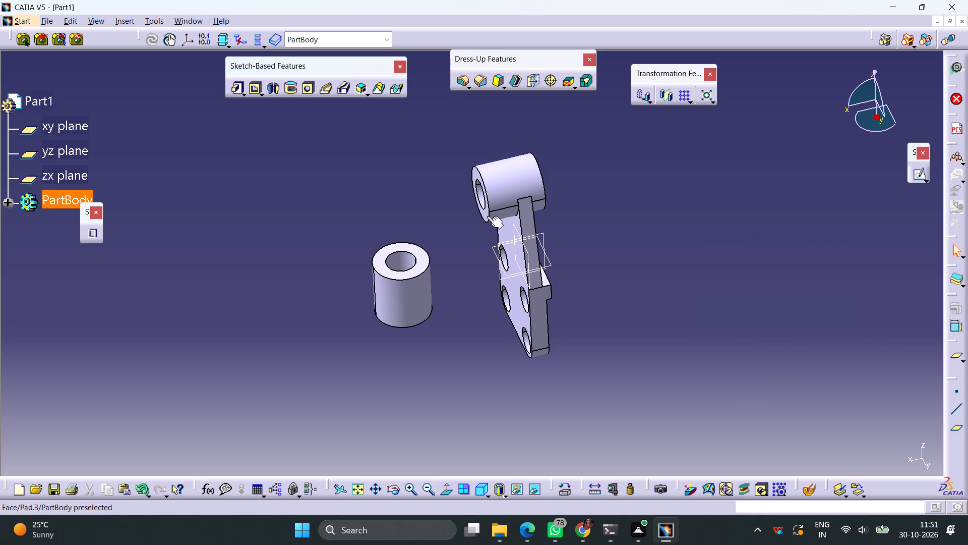
Create a reference plane offset 48+18 mm from the front end face of the upper horizontal cylinder.
{"action": "left_click", "coordinate": [484, 214]}
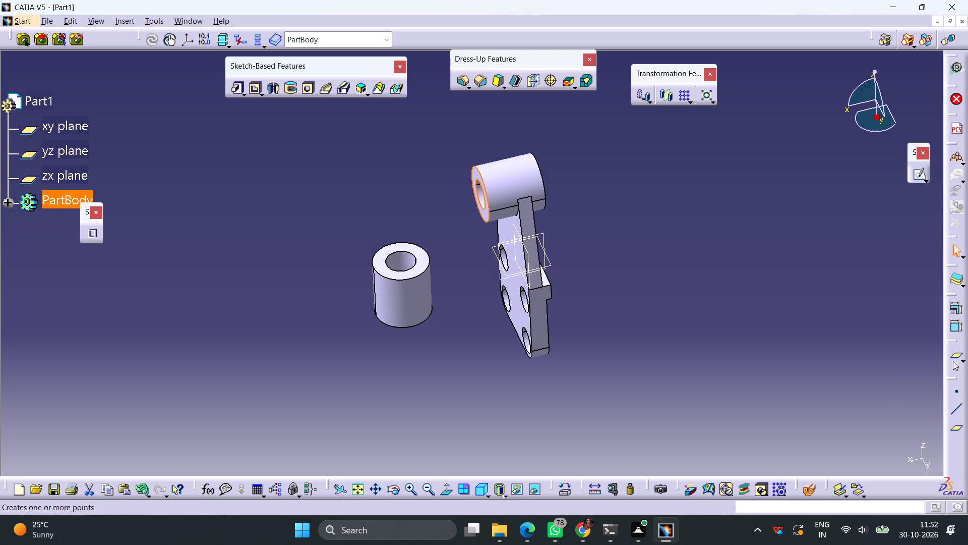
{"action": "left_click", "coordinate": [953, 351]}
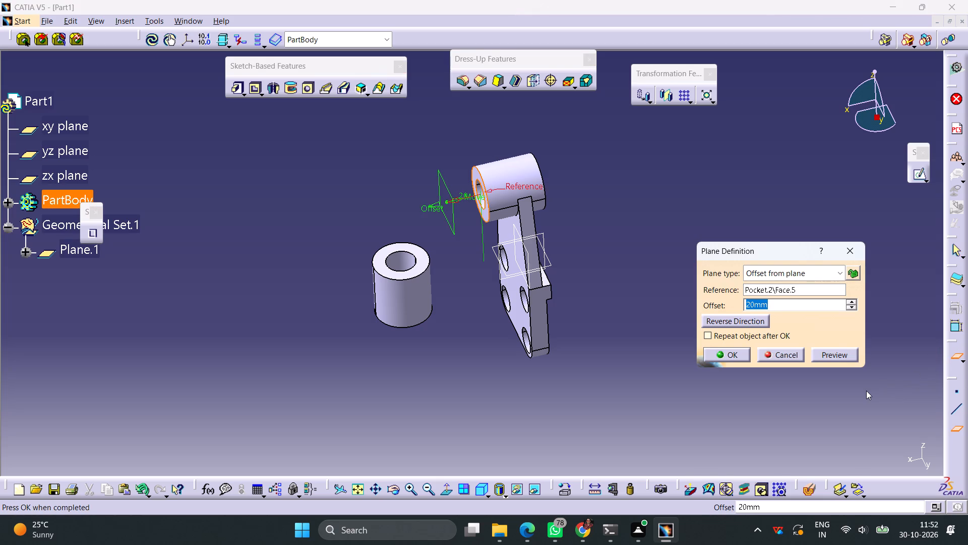
{"action": "type", "text": "48+18"}
{"action": "left_click", "coordinate": [673, 410]}
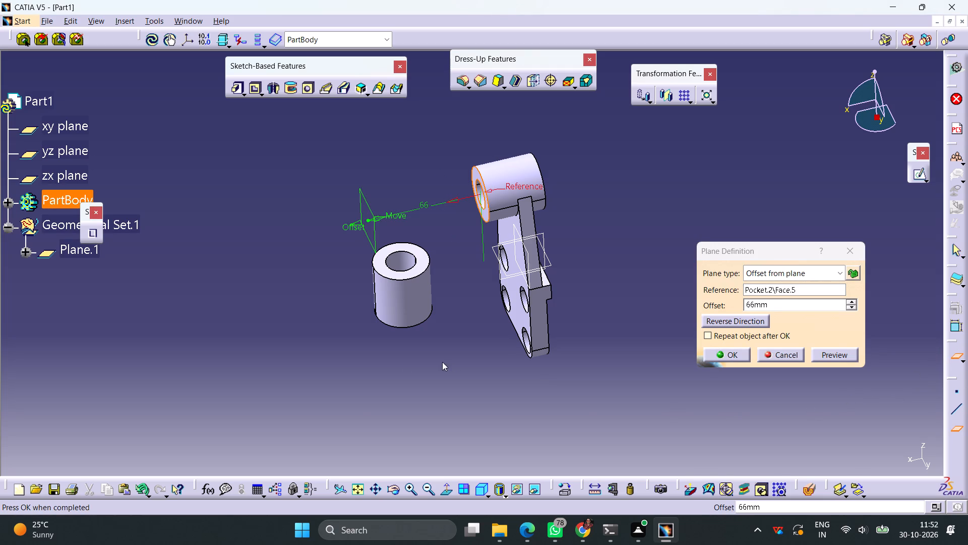
{"action": "middle_click_drag", "start_coordinate": [418, 386], "coordinate": [367, 289]}
{"action": "right_click_drag", "start_coordinate": [408, 383], "coordinate": [367, 289]}
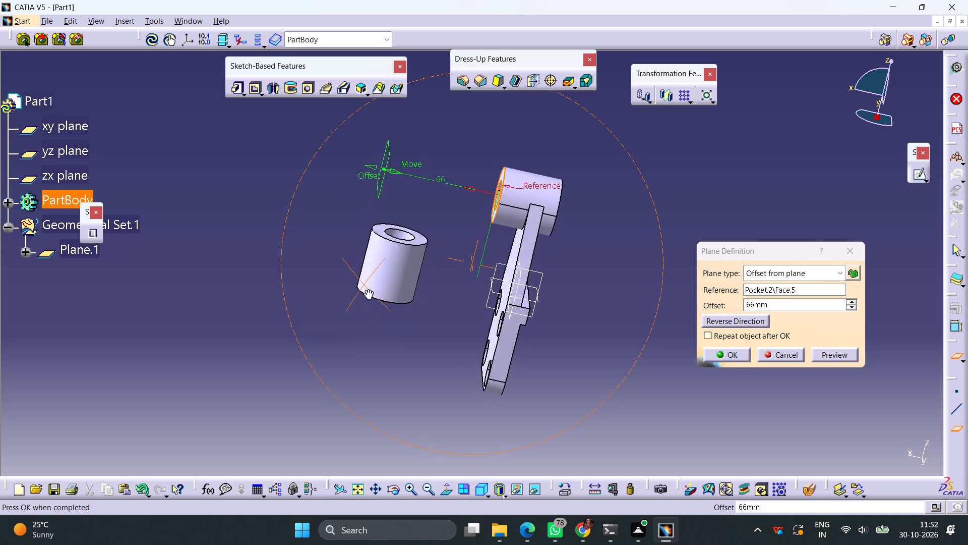
{"action": "right_click_drag", "start_coordinate": [367, 289], "coordinate": [334, 333]}
{"action": "middle_click_drag", "start_coordinate": [367, 289], "coordinate": [334, 333]}
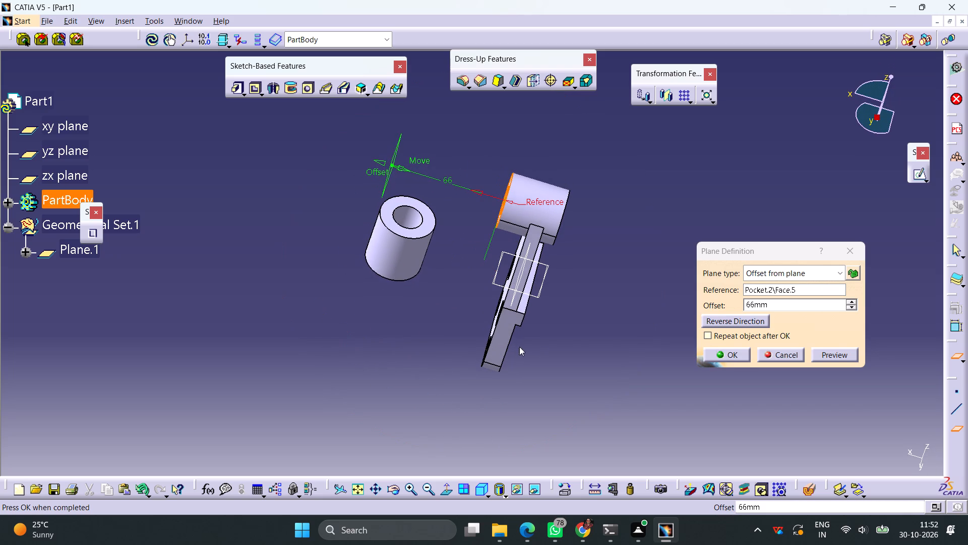
{"action": "left_click", "coordinate": [710, 355]}
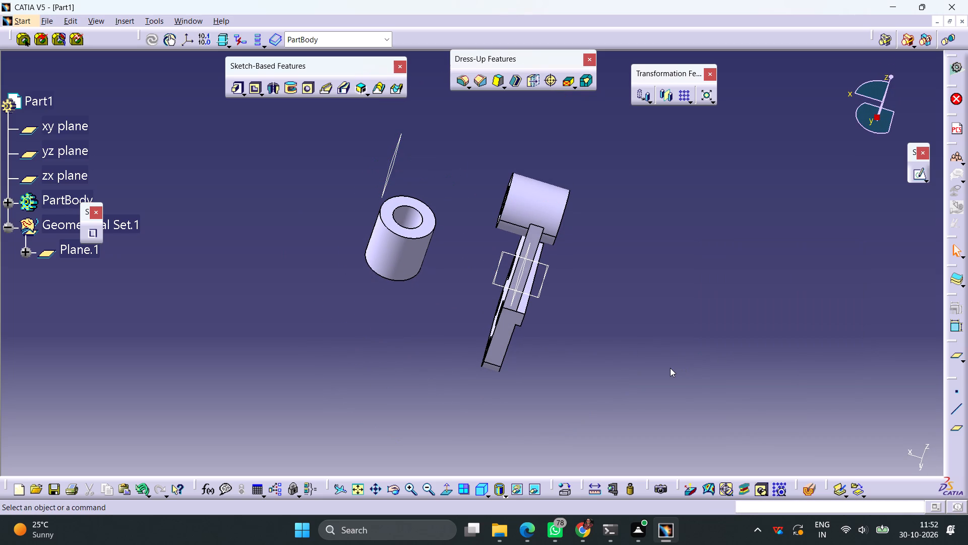
Open a sketch on the offset plane and draw a circle about 5.3 mm in diameter on the vertical cylinder's centreline, above the origin.
{"action": "left_click", "coordinate": [387, 184]}
{"action": "middle_click_drag", "start_coordinate": [421, 297], "coordinate": [609, 321]}
{"action": "right_click_drag", "start_coordinate": [421, 297], "coordinate": [609, 321]}
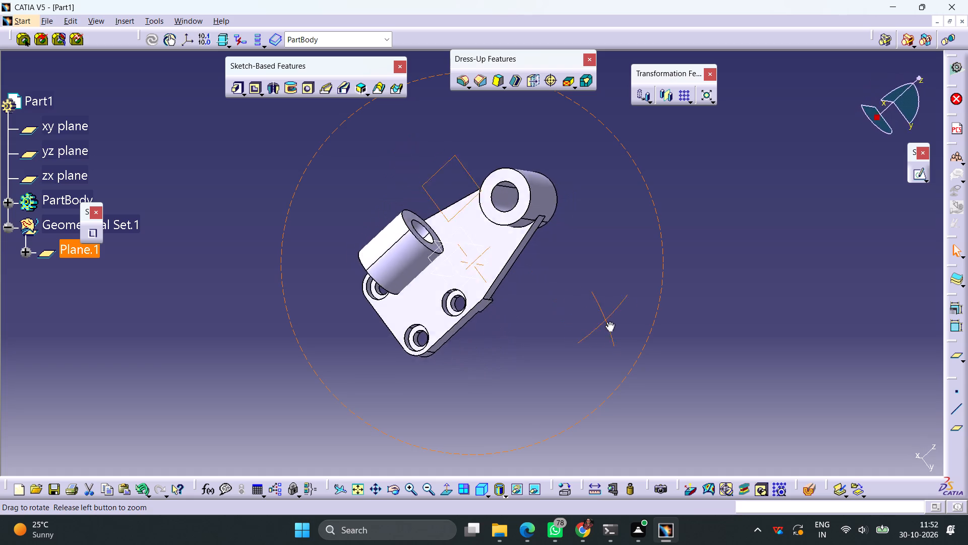
{"action": "right_click_drag", "start_coordinate": [609, 321], "coordinate": [570, 202]}
{"action": "middle_click_drag", "start_coordinate": [609, 321], "coordinate": [570, 202]}
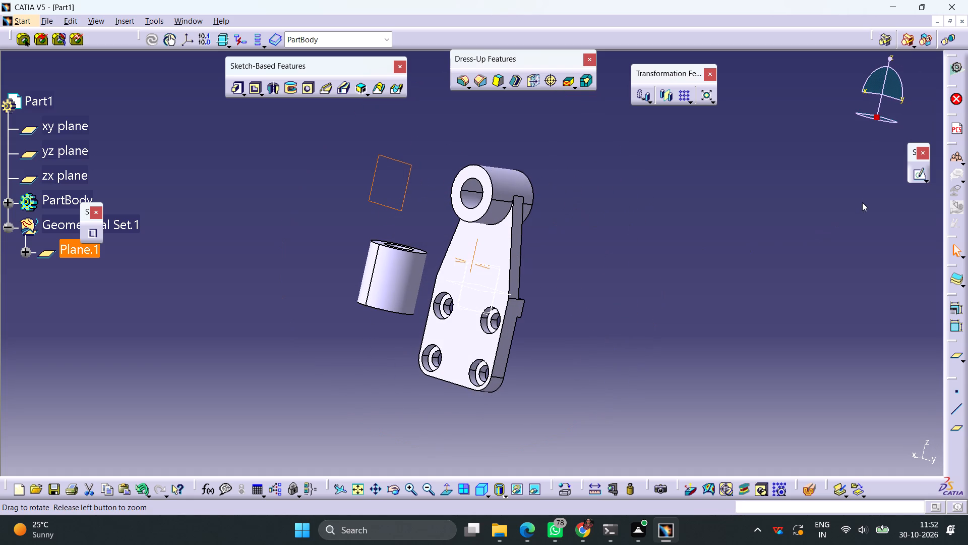
{"action": "left_click", "coordinate": [914, 177]}
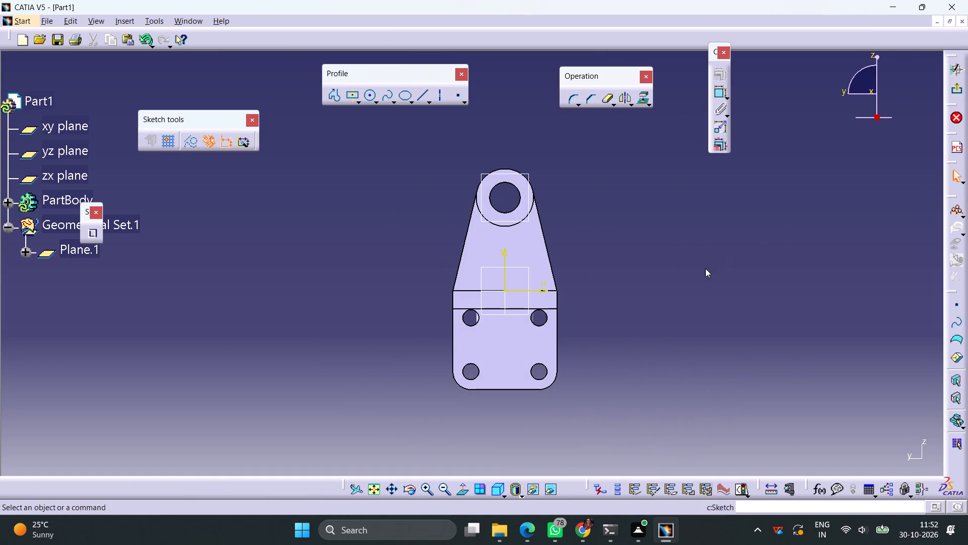
{"action": "middle_click_drag", "start_coordinate": [701, 287], "coordinate": [264, 256]}
{"action": "right_click_drag", "start_coordinate": [701, 286], "coordinate": [264, 256]}
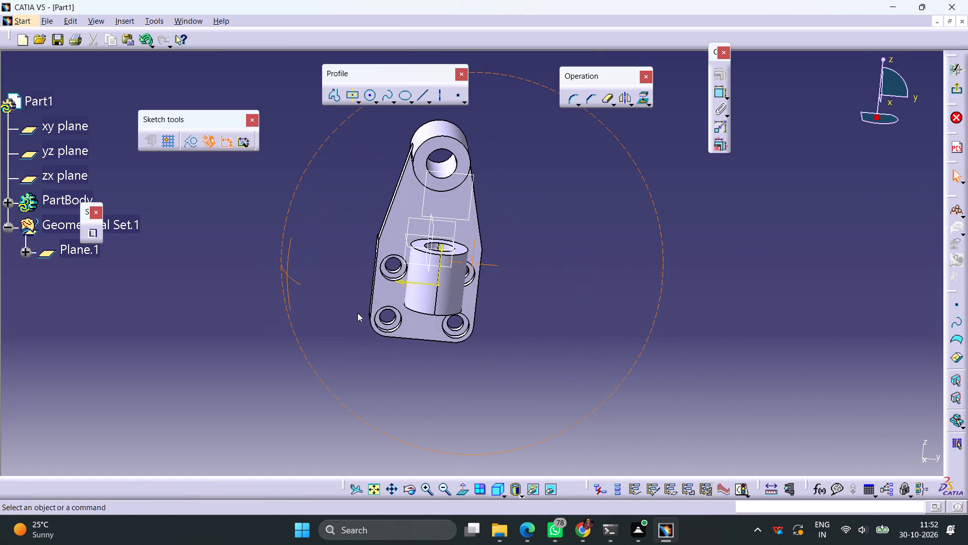
{"action": "left_click", "coordinate": [459, 488]}
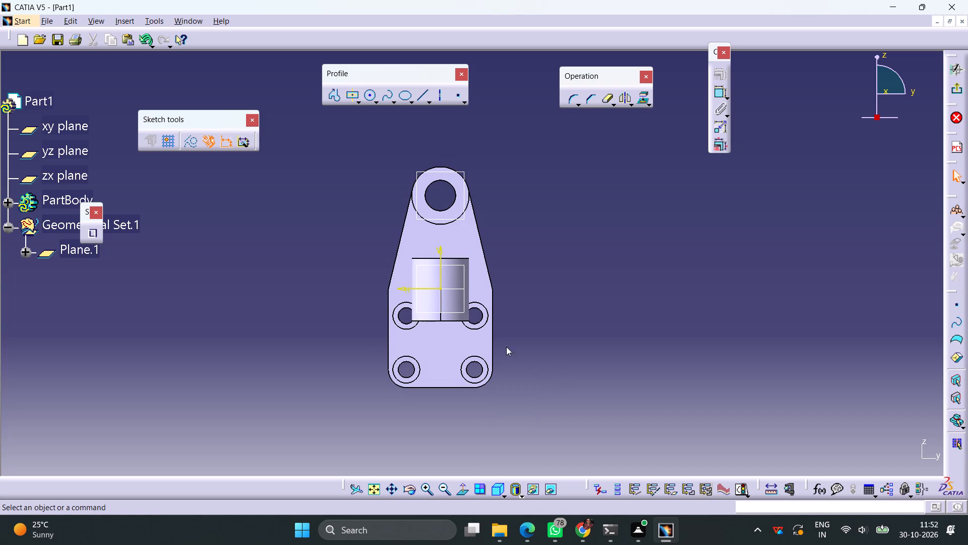
{"action": "left_click", "coordinate": [372, 99]}
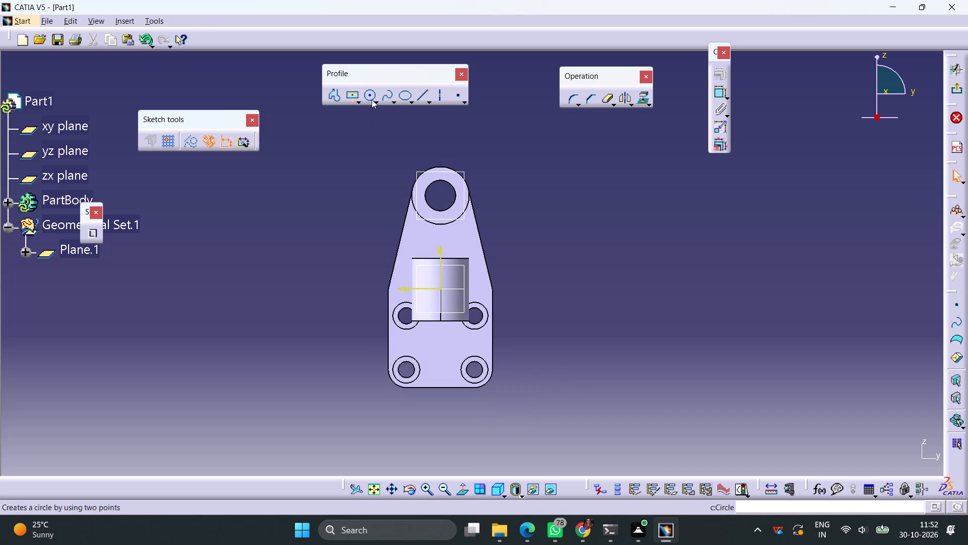
{"action": "middle_click_drag", "start_coordinate": [516, 288], "coordinate": [524, 221], "text": "ctrl"}
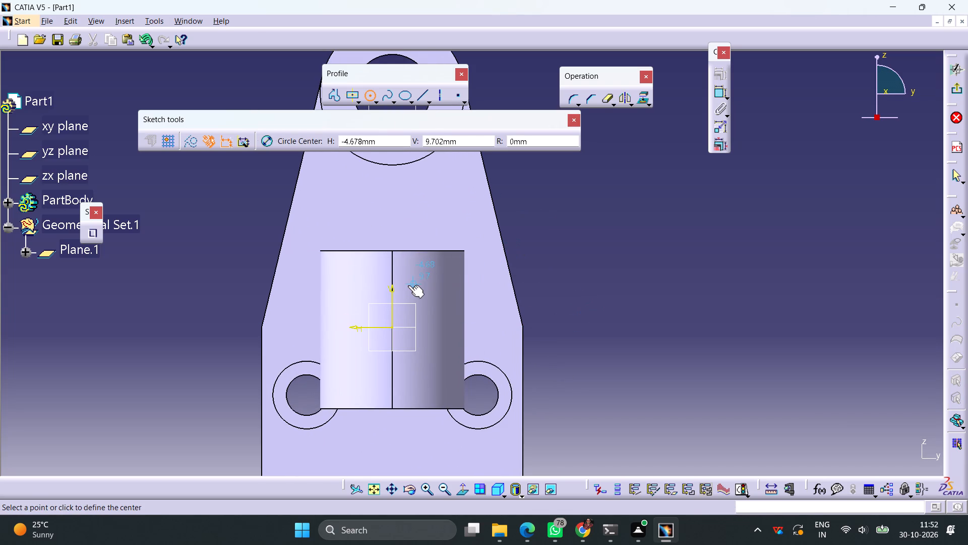
{"action": "left_click", "coordinate": [393, 294]}
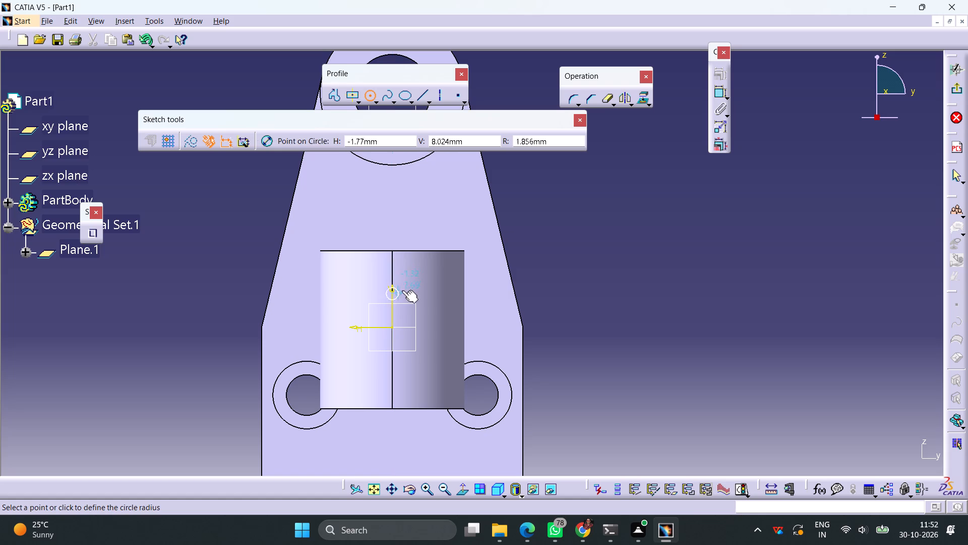
{"action": "left_click", "coordinate": [403, 286]}
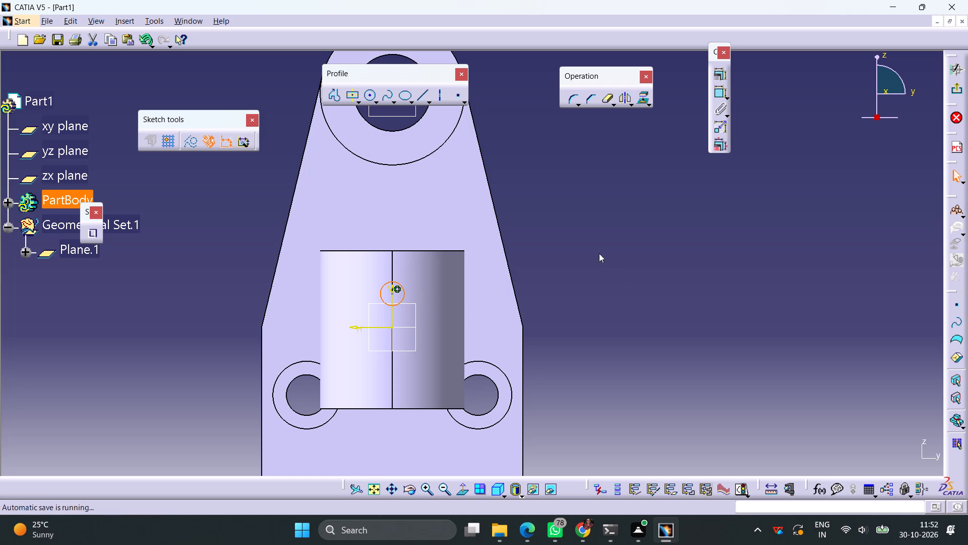
Dimension the circle's diameter as 5 mm.
{"action": "left_click", "coordinate": [715, 95]}
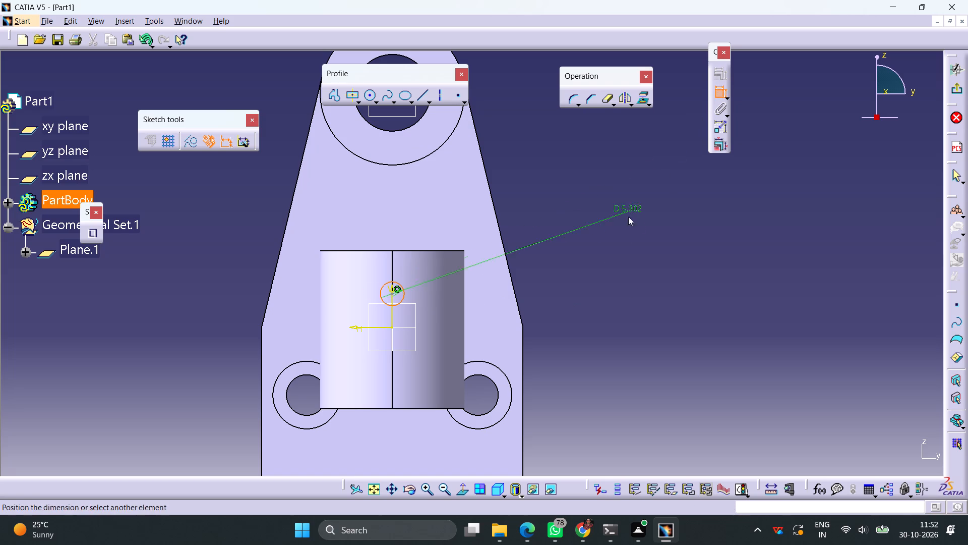
{"action": "left_click", "coordinate": [615, 269]}
{"action": "double_click", "coordinate": [622, 267]}
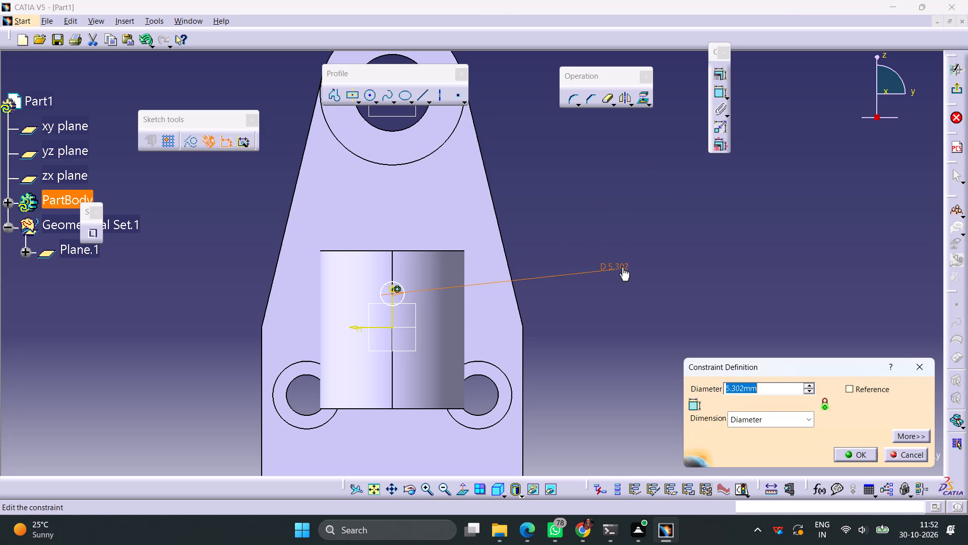
{"action": "key", "text": "5"}
{"action": "key", "text": "Return"}
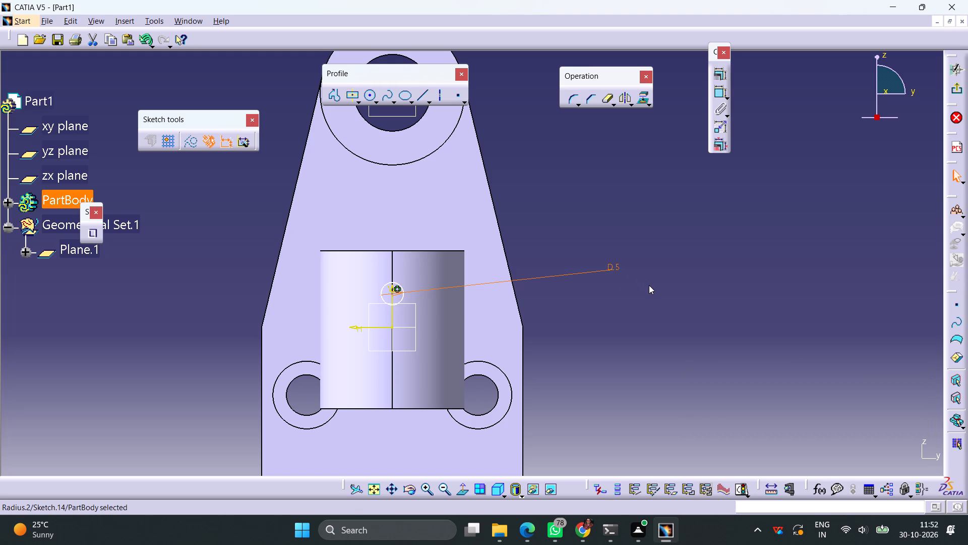
Change the circle's diameter dimension to 4.2 mm.
{"action": "double_click", "coordinate": [617, 269]}
{"action": "type", "text": "4.2"}
{"action": "key", "text": "Return"}
{"action": "left_click", "coordinate": [679, 251]}
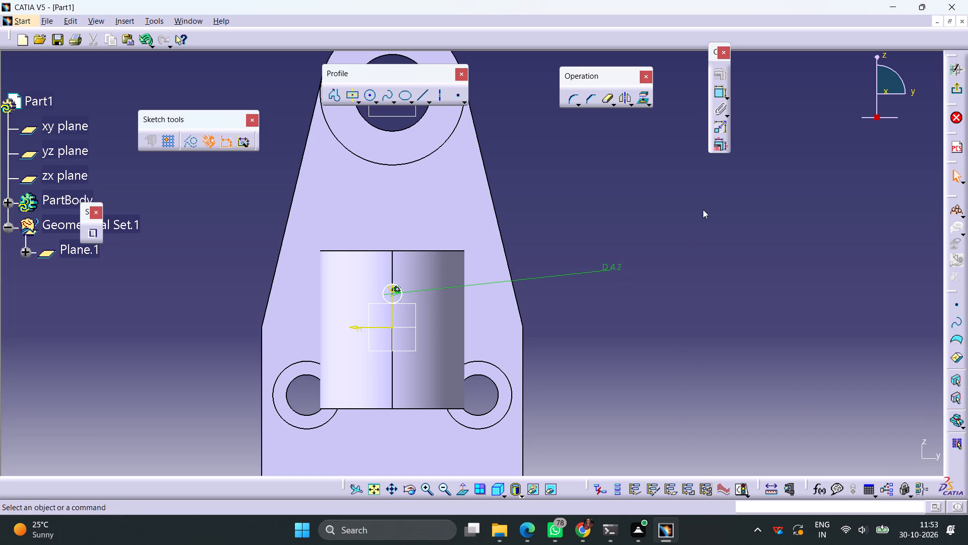
Dimension the distance from the circle's centre to the vertical cylinder's top edge as 10 mm.
{"action": "left_click", "coordinate": [716, 99]}
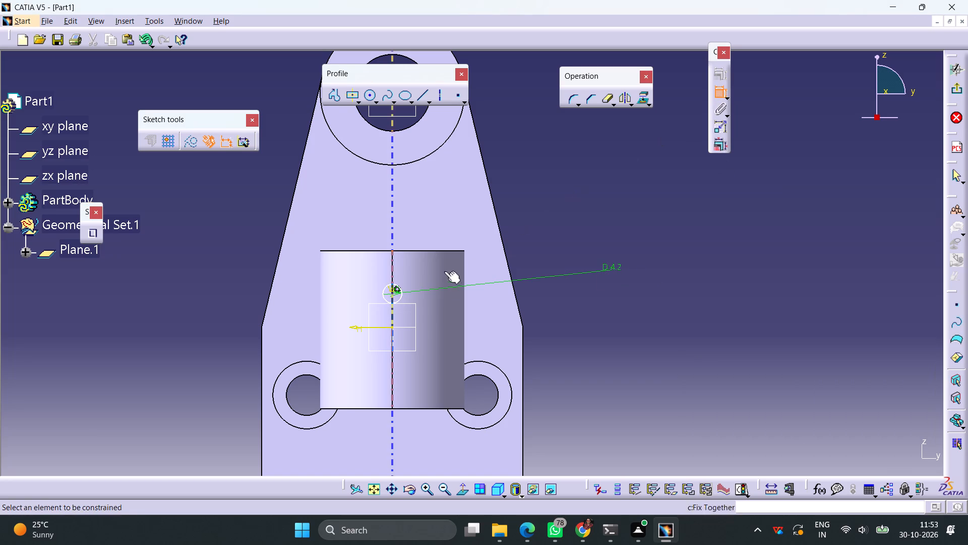
{"action": "left_click", "coordinate": [391, 293]}
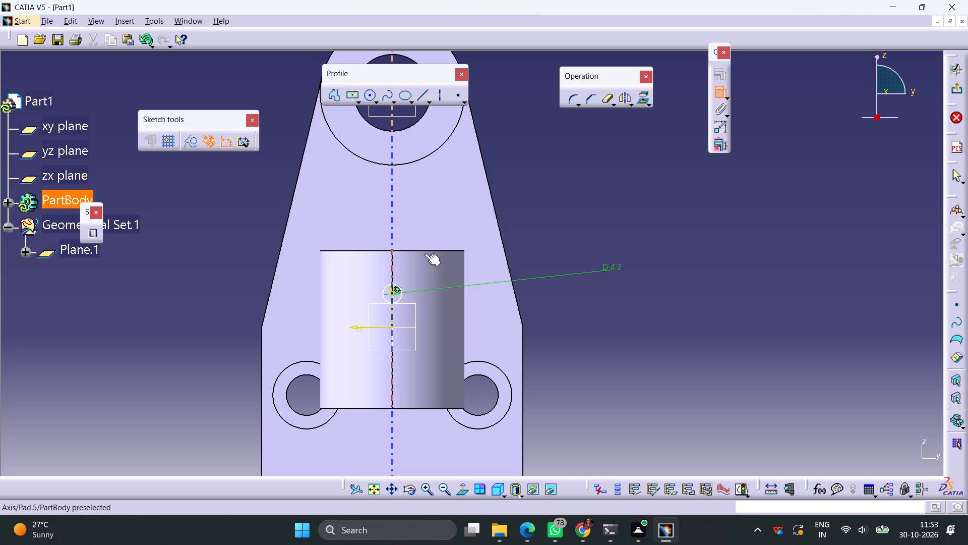
{"action": "left_click", "coordinate": [423, 249]}
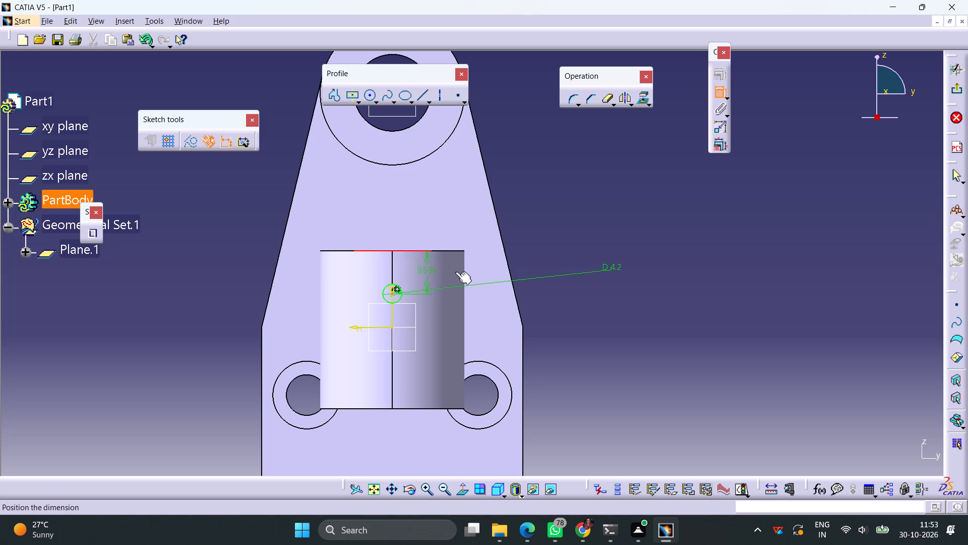
{"action": "left_click", "coordinate": [429, 229]}
{"action": "double_click", "coordinate": [430, 228]}
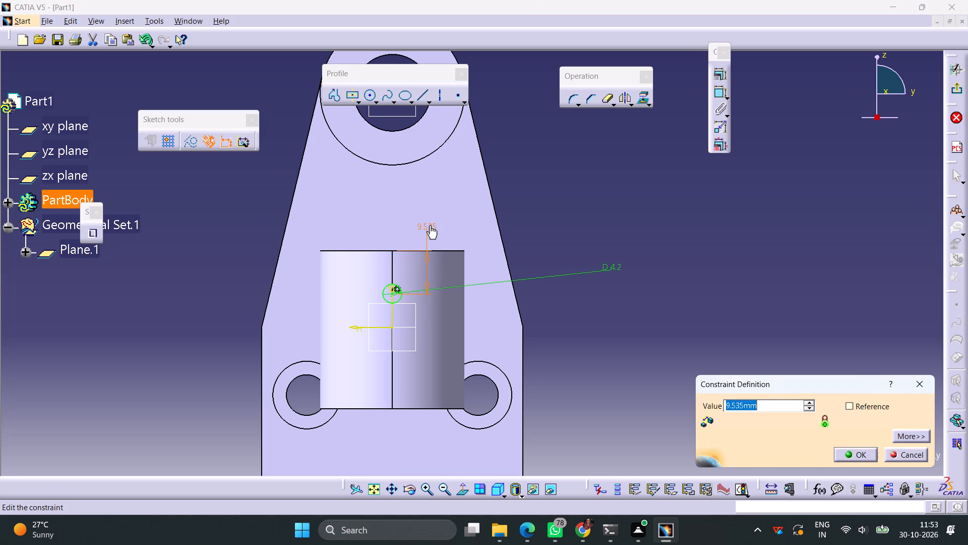
{"action": "type", "text": "10"}
{"action": "key", "text": "Return"}
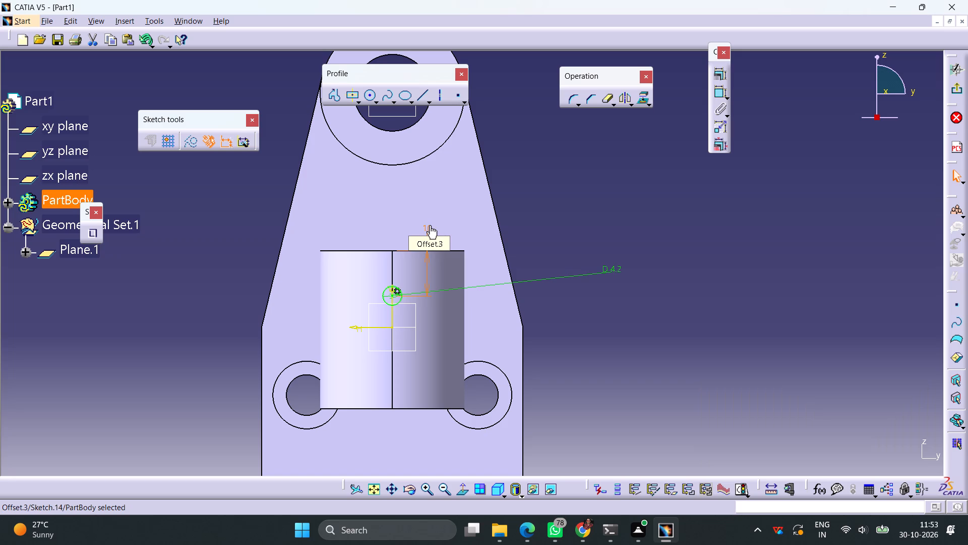
Draw a second circle about 8.2 mm in diameter, sharing its centre with the 4.2 mm circle.
{"action": "left_click", "coordinate": [369, 98]}
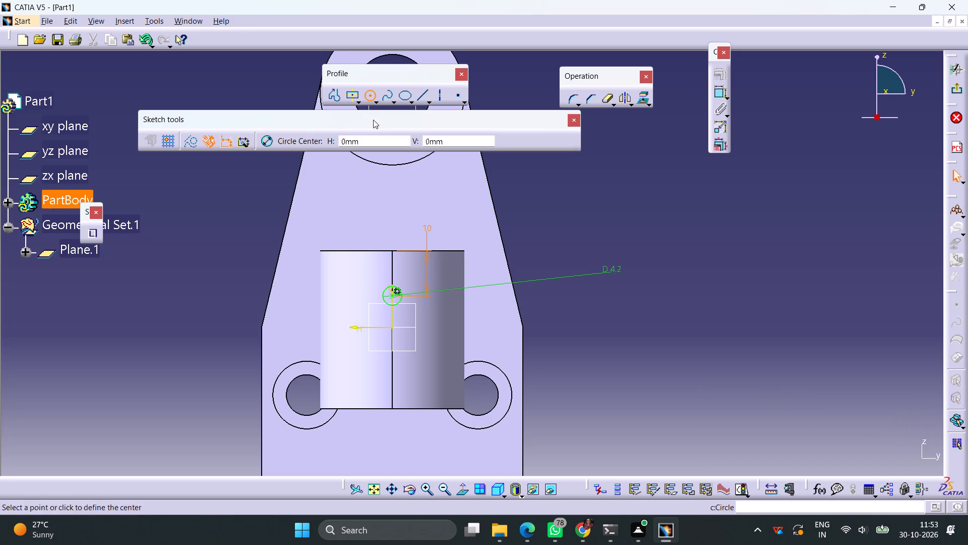
{"action": "left_click", "coordinate": [392, 297]}
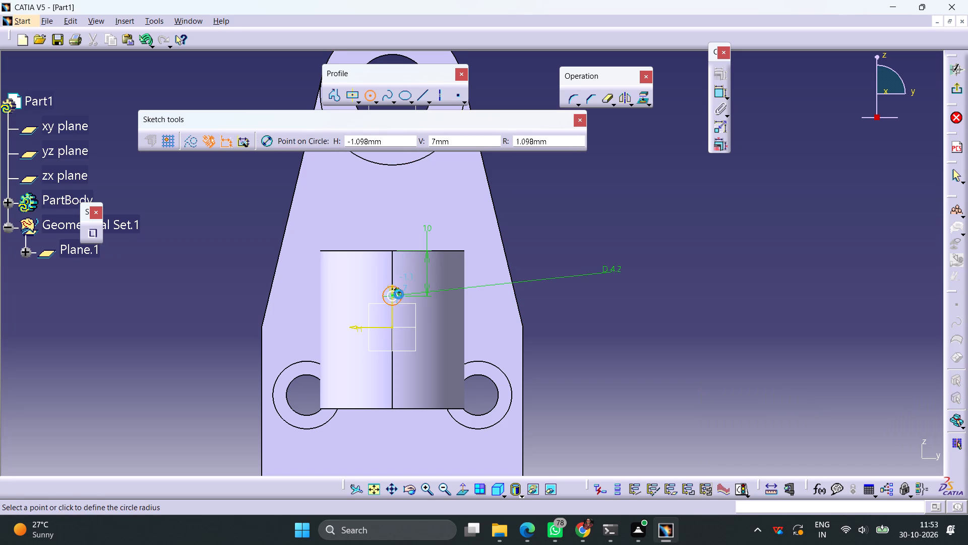
{"action": "left_click", "coordinate": [409, 288]}
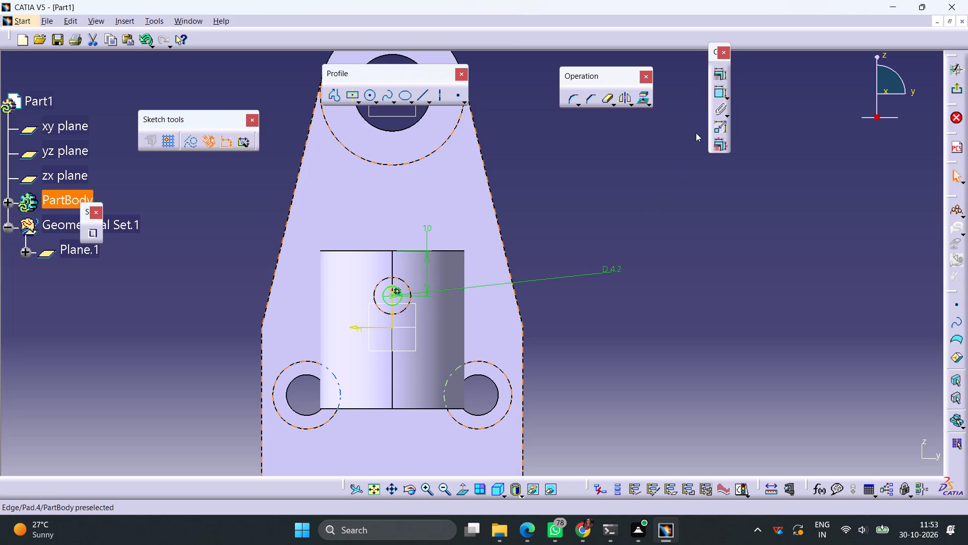
Dimension the outer circle's diameter as 10 mm.
{"action": "left_click", "coordinate": [720, 91]}
{"action": "left_click", "coordinate": [629, 297]}
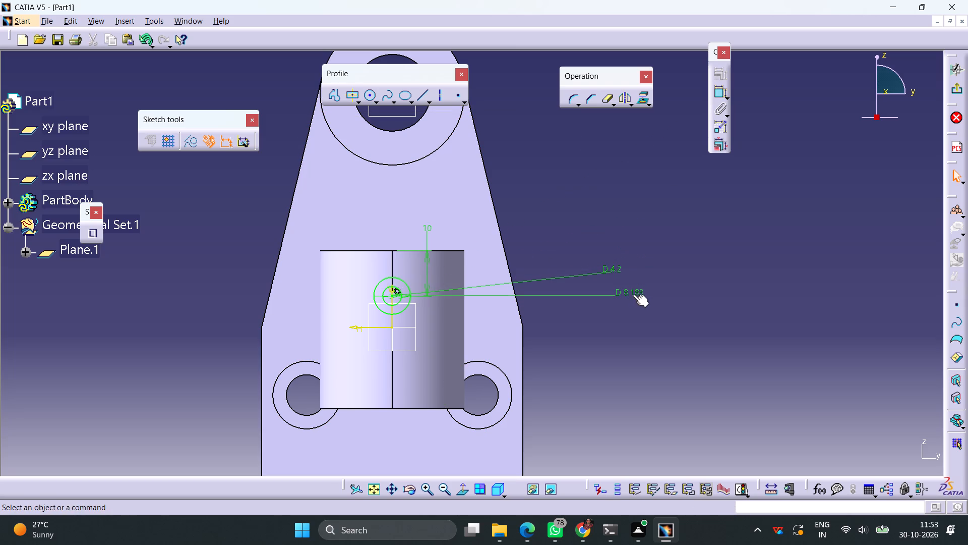
{"action": "double_click", "coordinate": [633, 294]}
{"action": "type", "text": "10"}
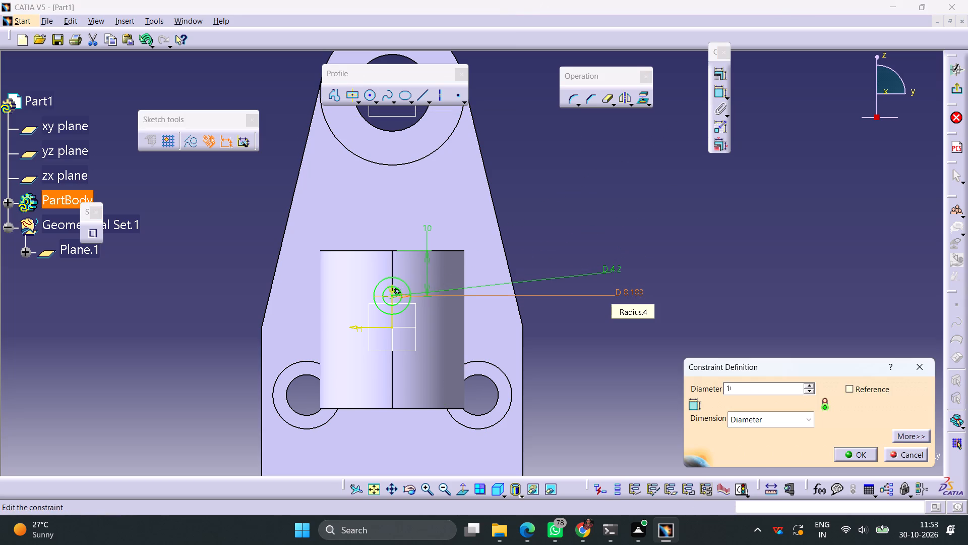
{"action": "key", "text": "Return"}
{"action": "left_click", "coordinate": [653, 245]}
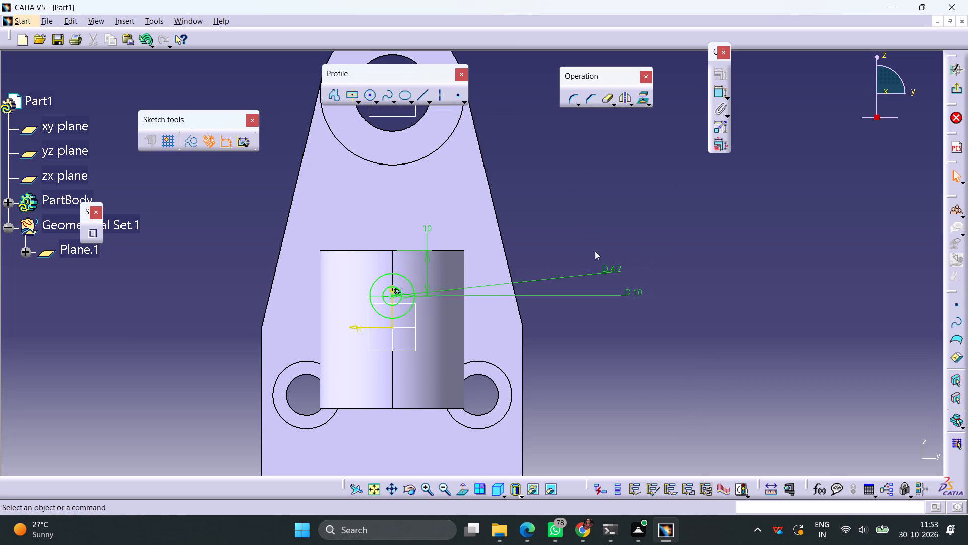
Draw a vertical line on the left of the concentric circles and make it tangent to the 10 mm circle.
{"action": "left_click", "coordinate": [417, 101]}
{"action": "left_click", "coordinate": [351, 230]}
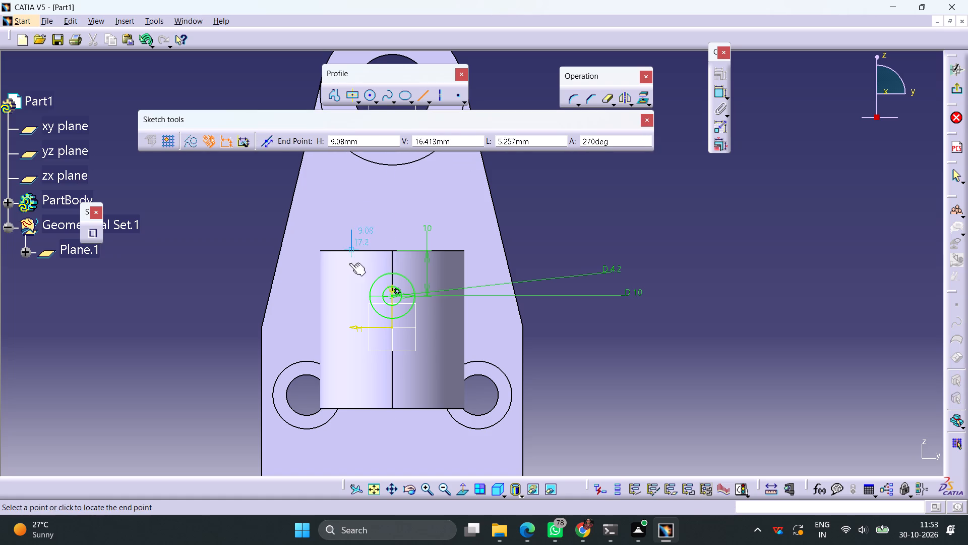
{"action": "left_click", "coordinate": [353, 312]}
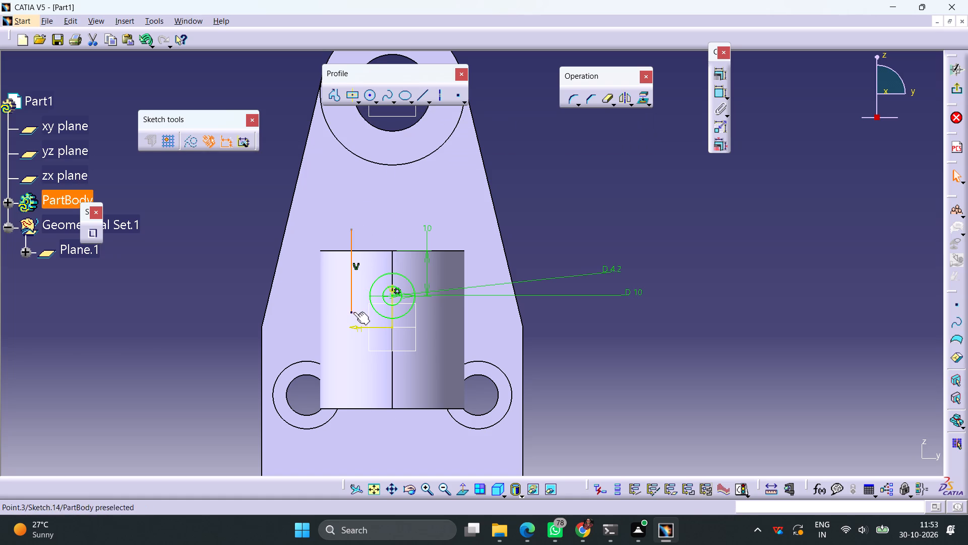
{"action": "left_click", "coordinate": [372, 287], "text": "ctrl"}
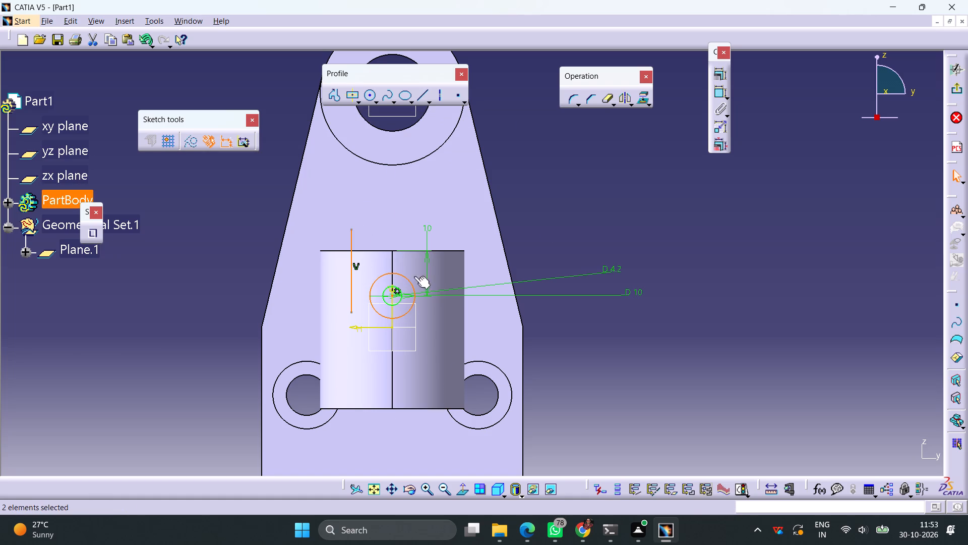
{"action": "left_click", "coordinate": [720, 74]}
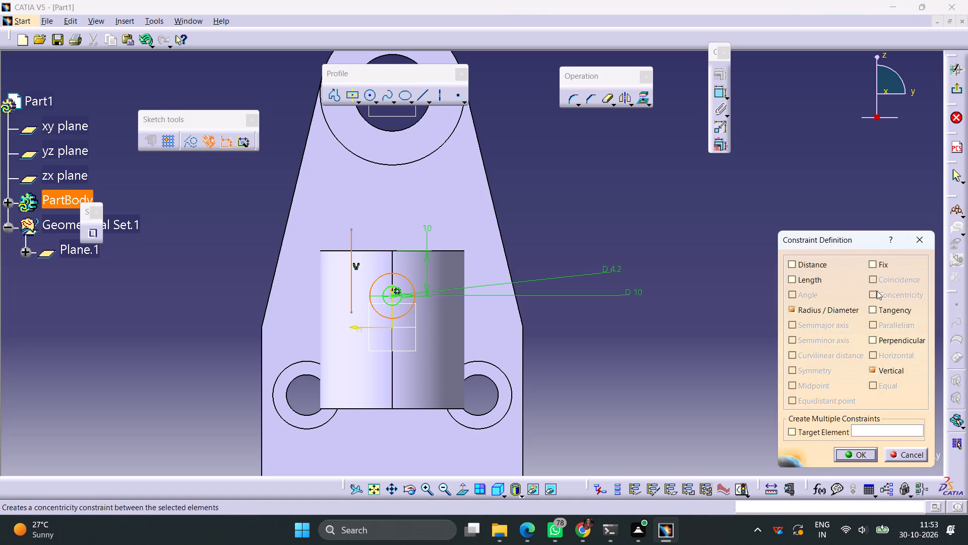
{"action": "left_click", "coordinate": [883, 307]}
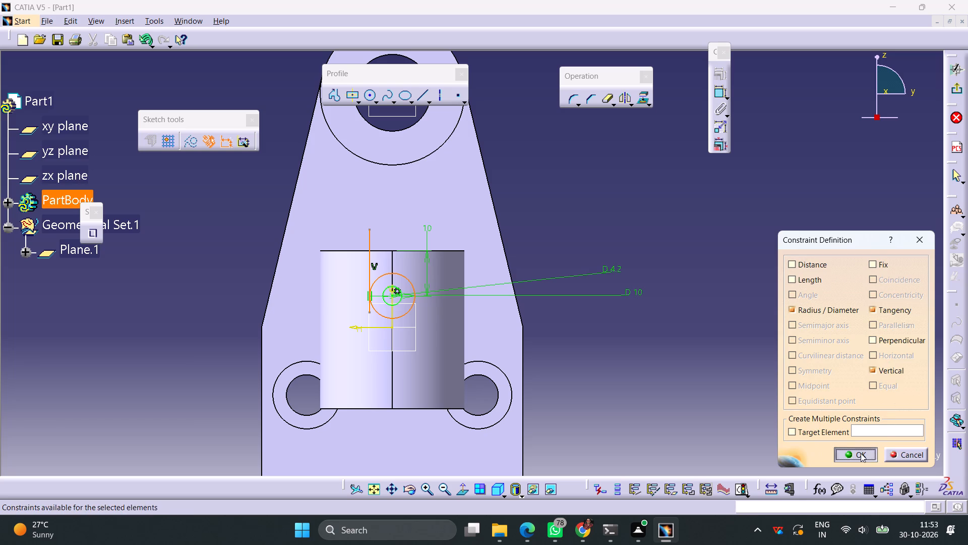
{"action": "left_click", "coordinate": [861, 453]}
Make the left tangent line's lower endpoint coincident with the 10 mm circle.
{"action": "left_click", "coordinate": [370, 313]}
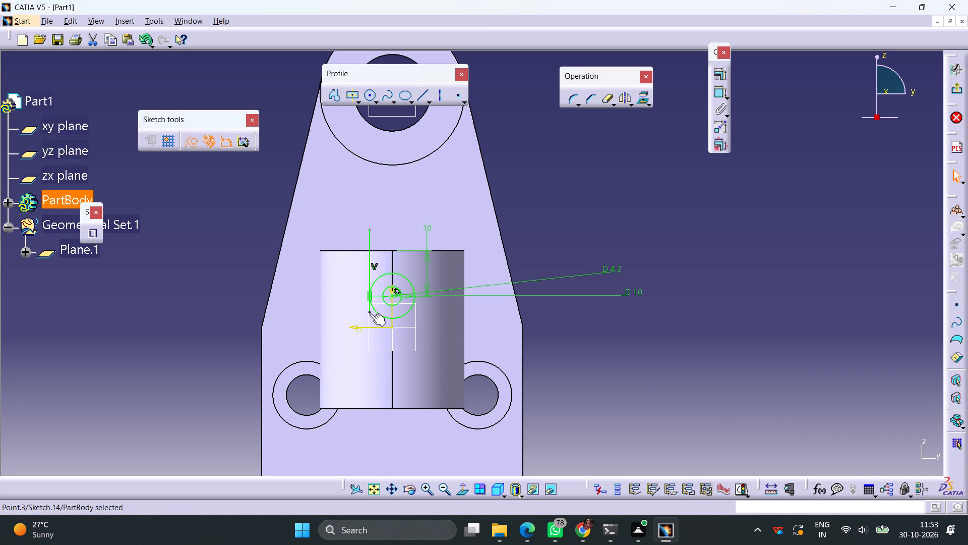
{"action": "left_click", "coordinate": [375, 313], "text": "ctrl"}
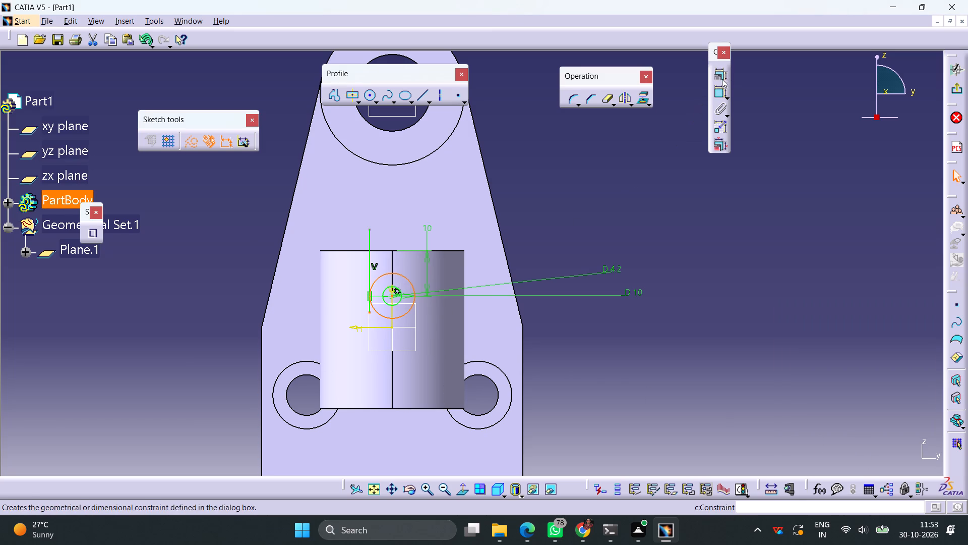
{"action": "left_click", "coordinate": [719, 76]}
{"action": "left_click", "coordinate": [878, 278]}
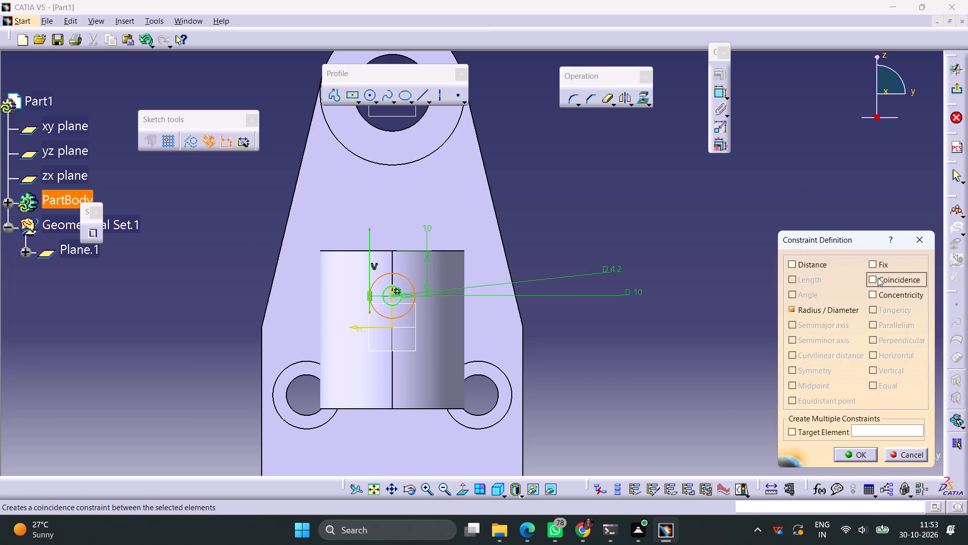
{"action": "left_click", "coordinate": [857, 452]}
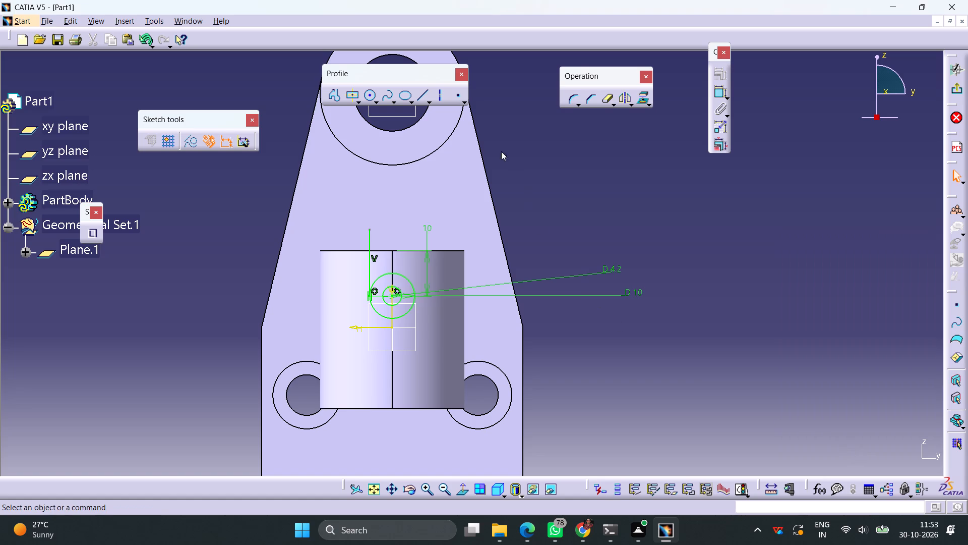
Draw a second vertical line on the right of the circles and make it tangent to the 10 mm circle.
{"action": "left_click", "coordinate": [421, 101]}
{"action": "left_click", "coordinate": [542, 223]}
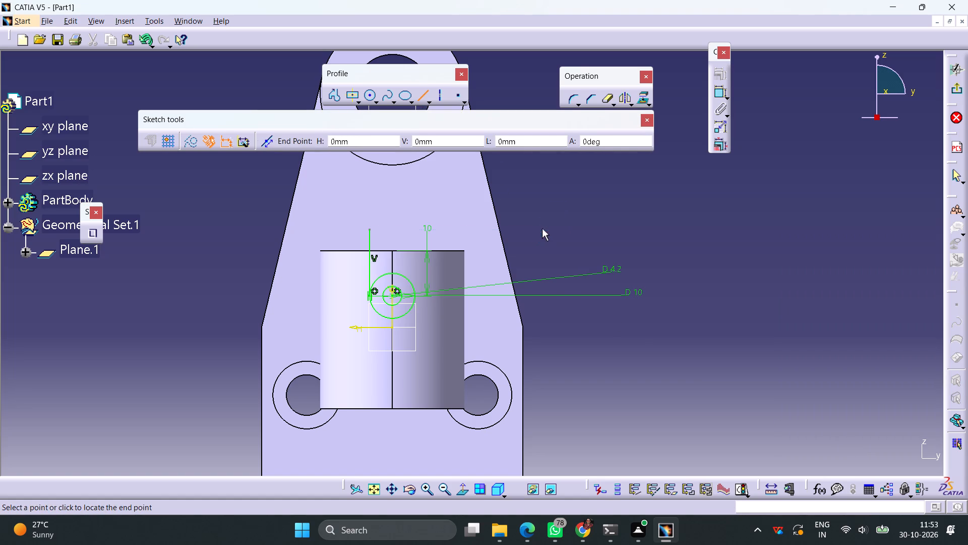
{"action": "left_click", "coordinate": [544, 333]}
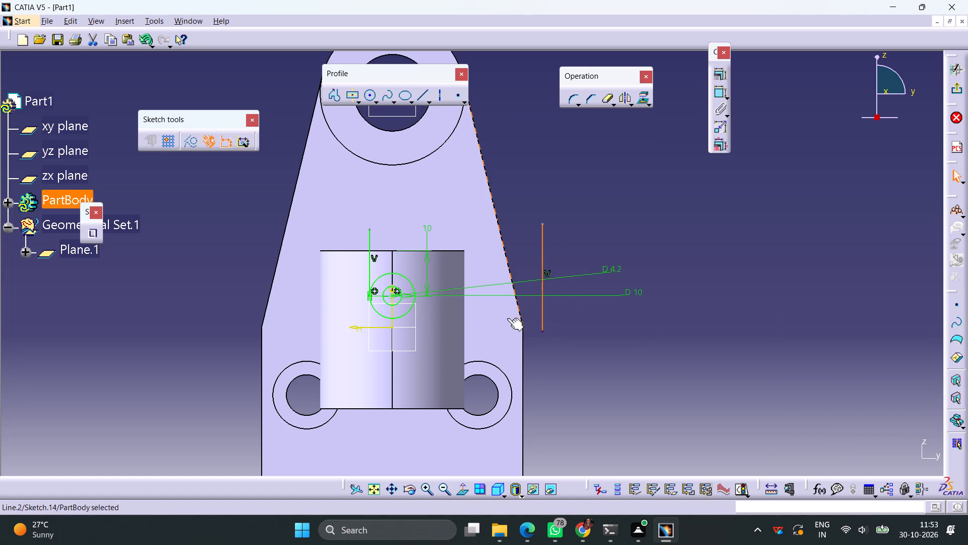
{"action": "left_click", "coordinate": [414, 301], "text": "ctrl"}
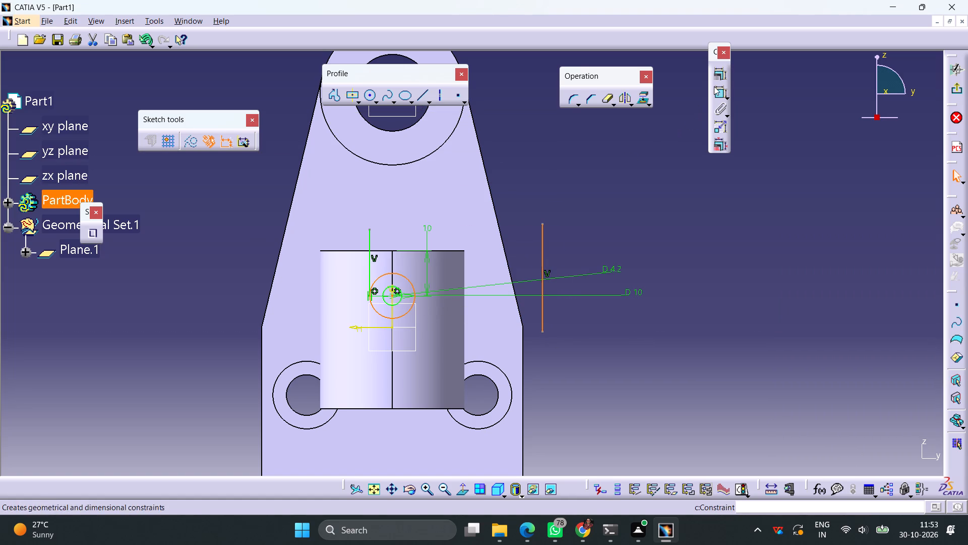
{"action": "left_click", "coordinate": [721, 74]}
{"action": "left_click", "coordinate": [878, 309]}
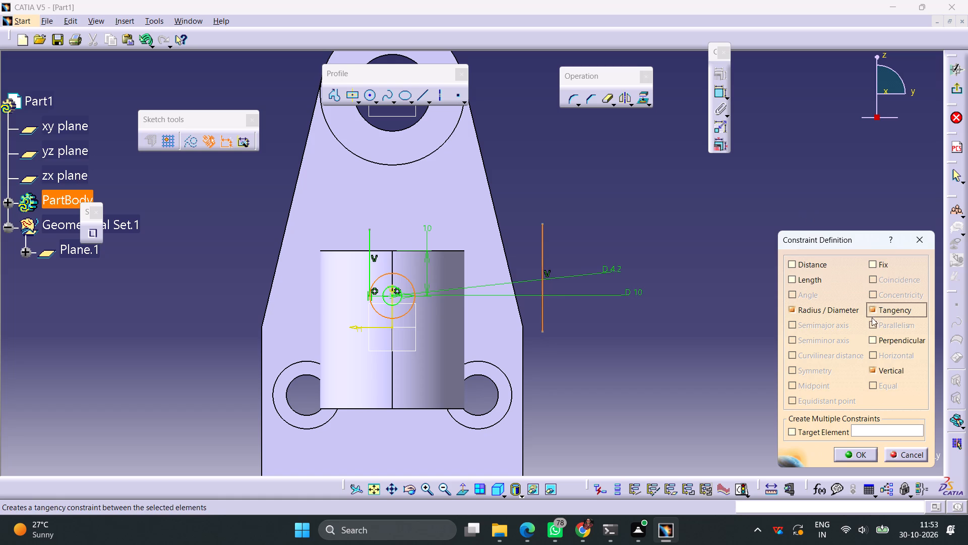
{"action": "left_click", "coordinate": [854, 452]}
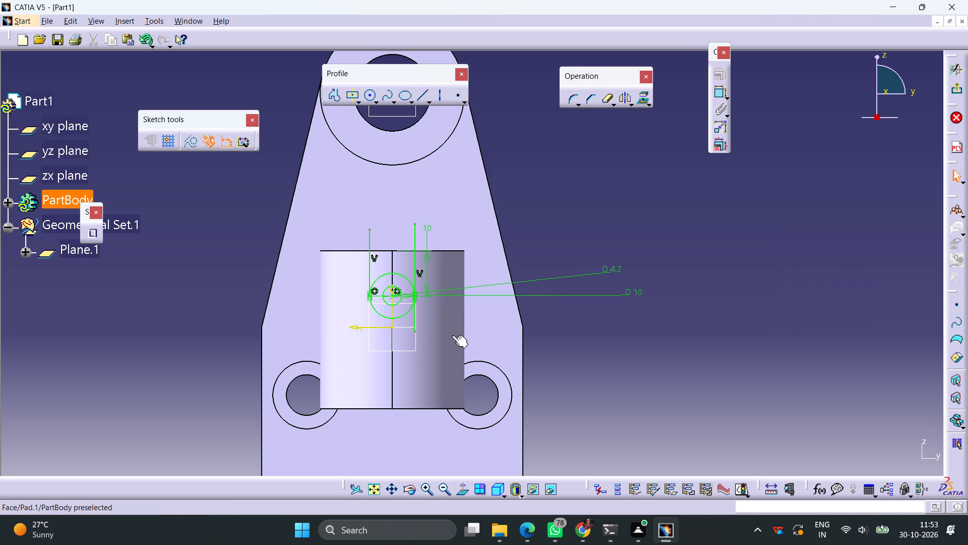
Make the right tangent line's lower endpoint coincident with the 10 mm circle.
{"action": "left_click", "coordinate": [414, 331]}
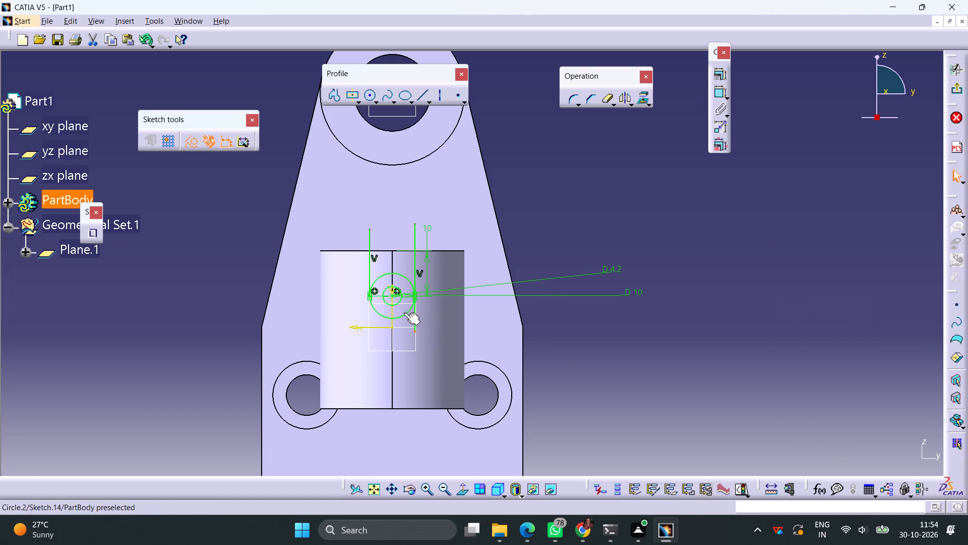
{"action": "left_click", "coordinate": [404, 312], "text": "ctrl"}
{"action": "left_click", "coordinate": [719, 74]}
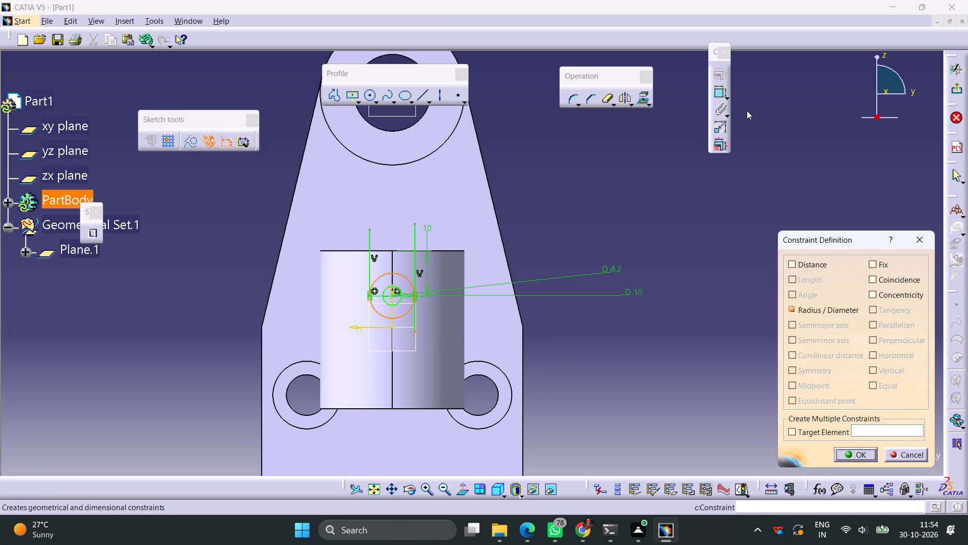
{"action": "left_click", "coordinate": [881, 278]}
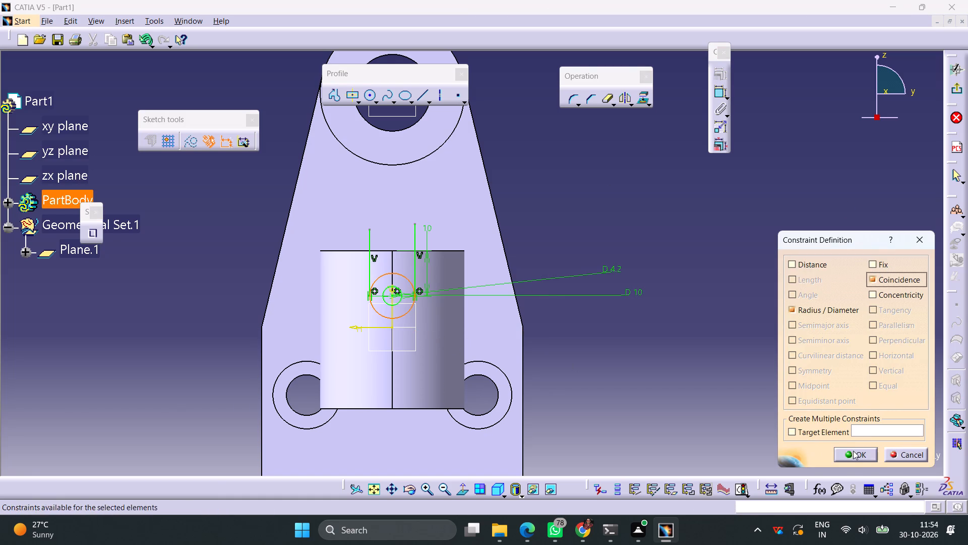
{"action": "left_click", "coordinate": [852, 454]}
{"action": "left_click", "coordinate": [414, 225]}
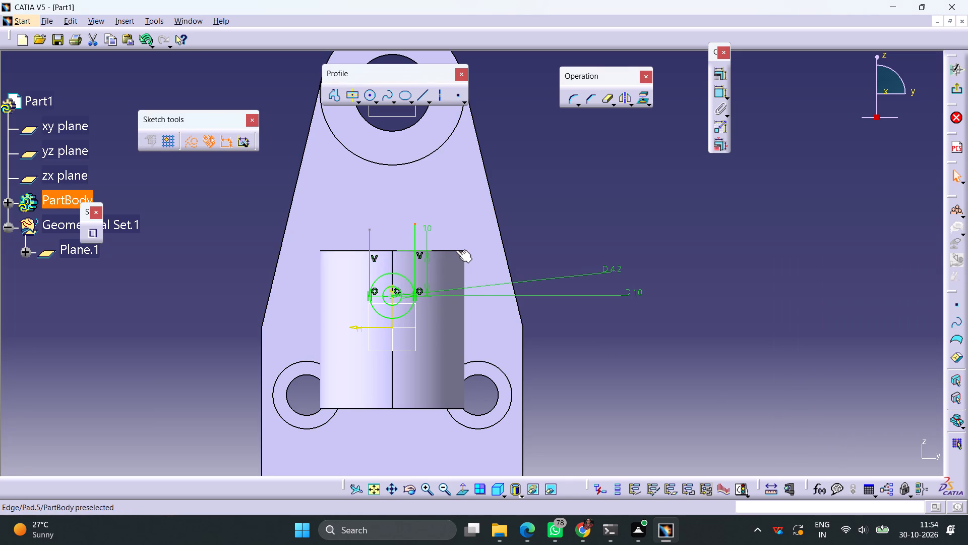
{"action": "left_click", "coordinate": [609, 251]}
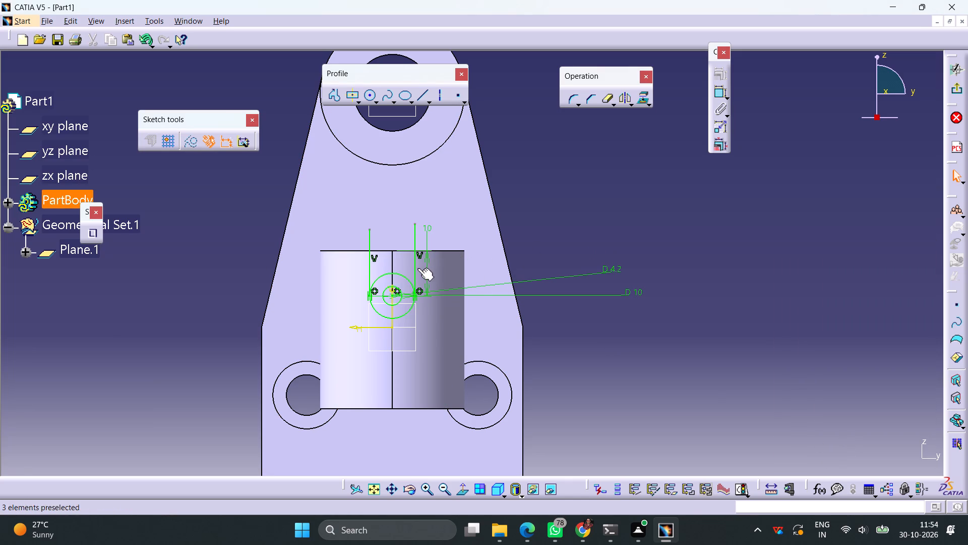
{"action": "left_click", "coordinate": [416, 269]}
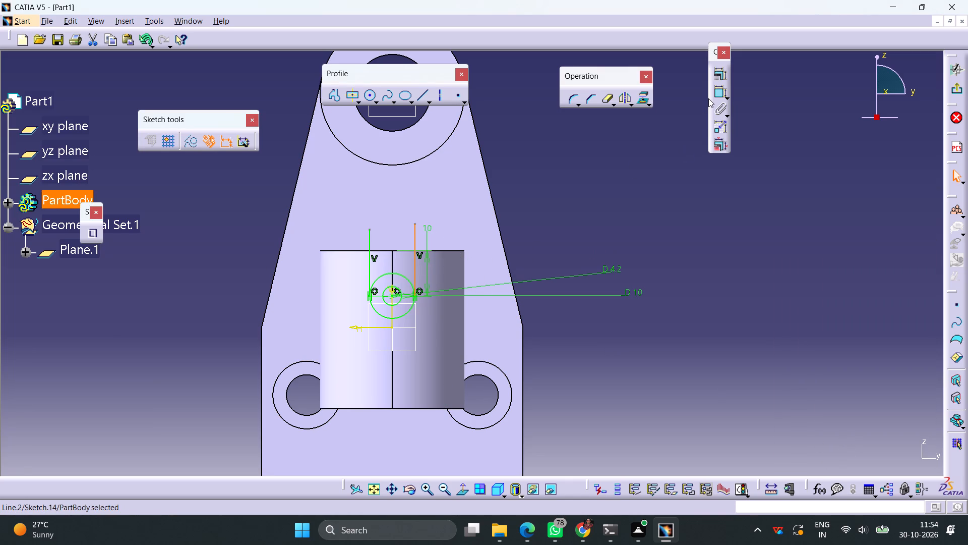
Draw a symmetrically extended horizontal line from the middle of the vertical cylinder's top edge to the right tangent line.
{"action": "left_click", "coordinate": [418, 98]}
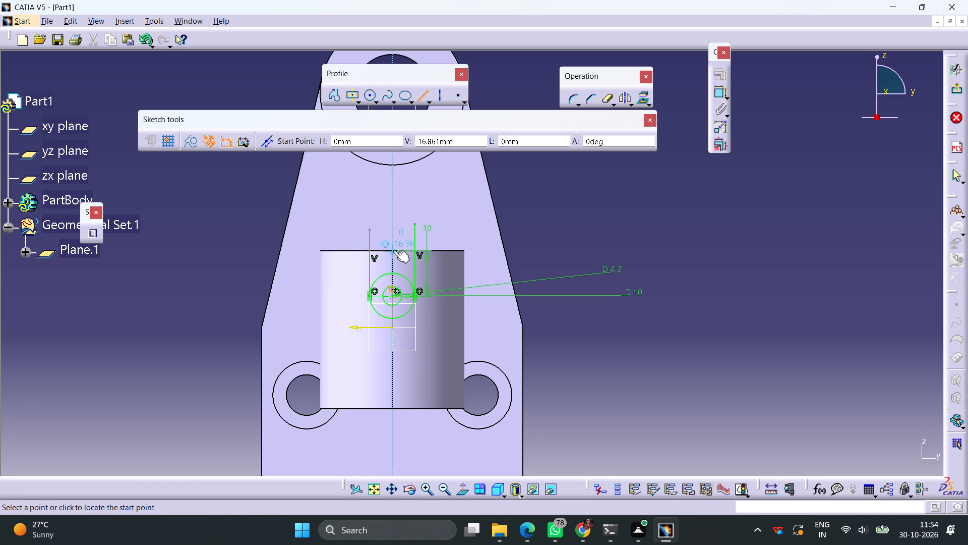
{"action": "left_click", "coordinate": [393, 250]}
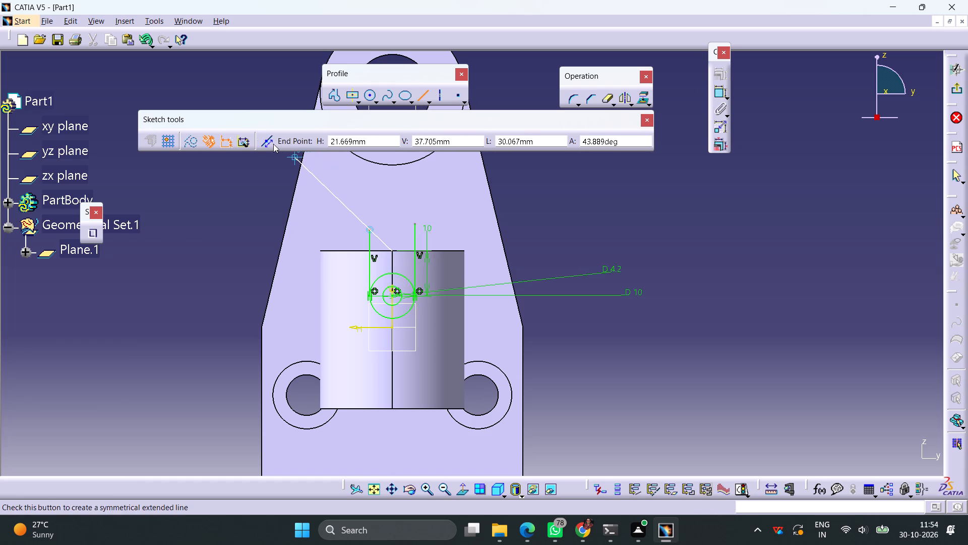
{"action": "left_click", "coordinate": [273, 144]}
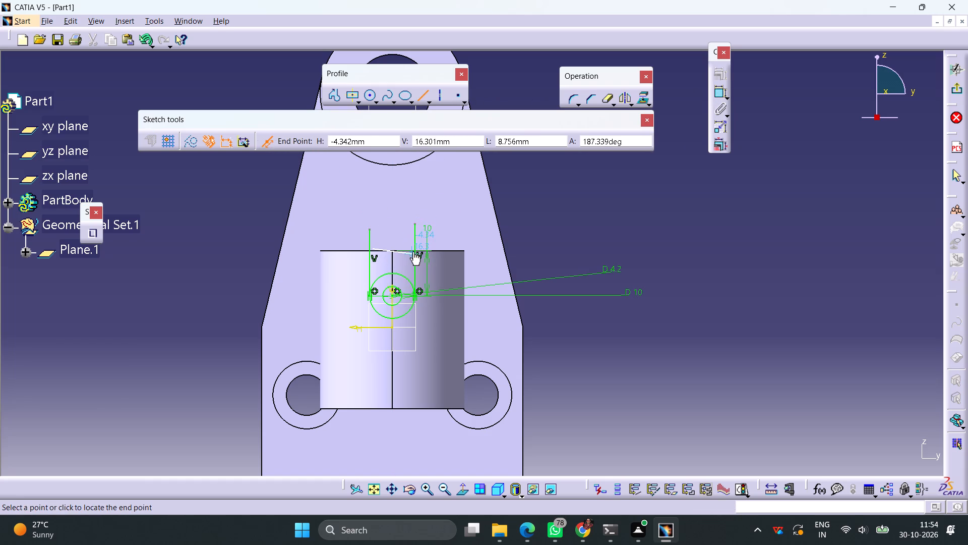
{"action": "left_click", "coordinate": [413, 249]}
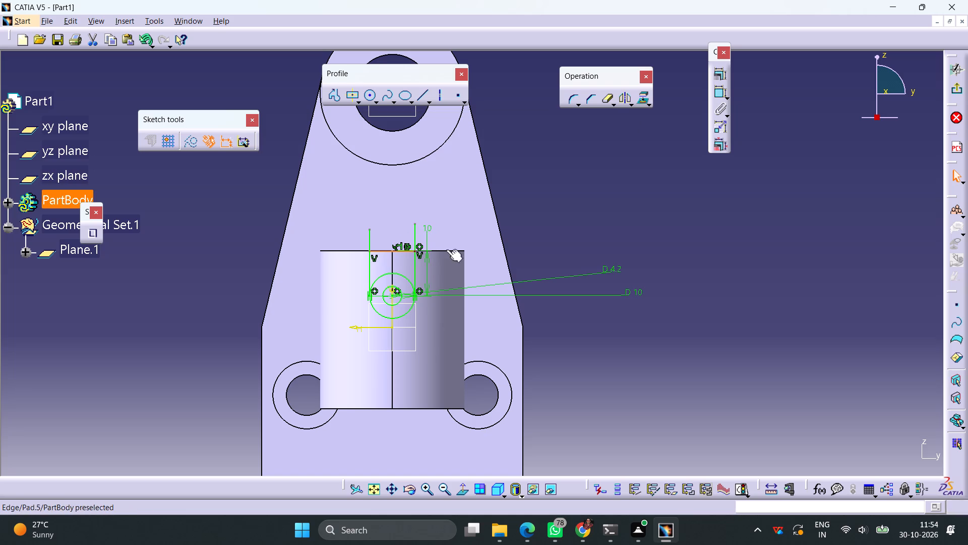
{"action": "left_click", "coordinate": [551, 233]}
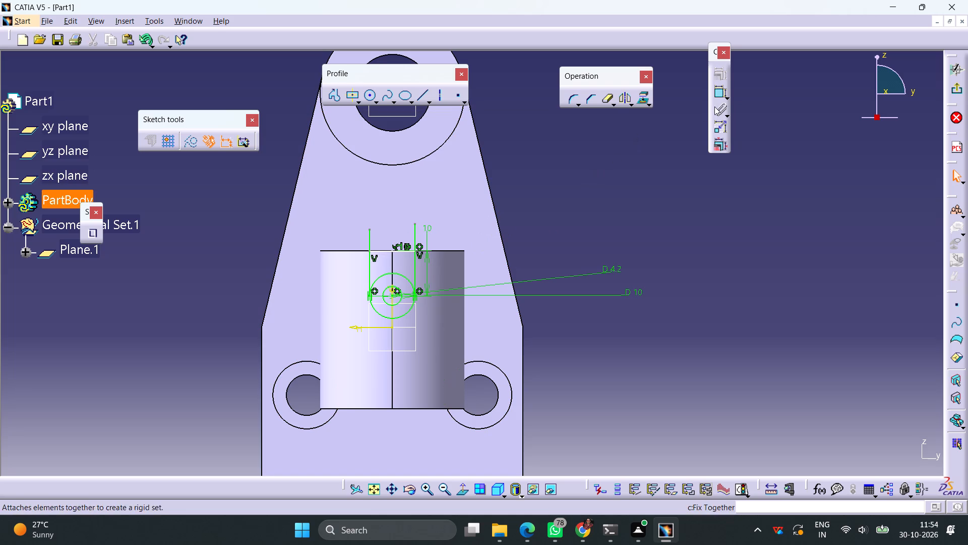
Dimension the distance between the horizontal line and the circles' centre as 10 mm.
{"action": "left_click", "coordinate": [719, 95]}
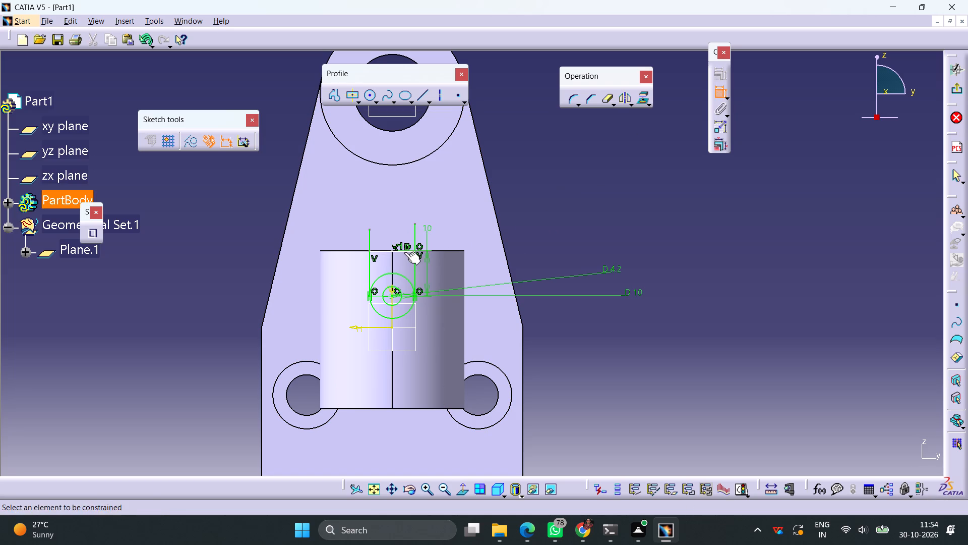
{"action": "left_click", "coordinate": [404, 252]}
{"action": "left_click", "coordinate": [392, 295]}
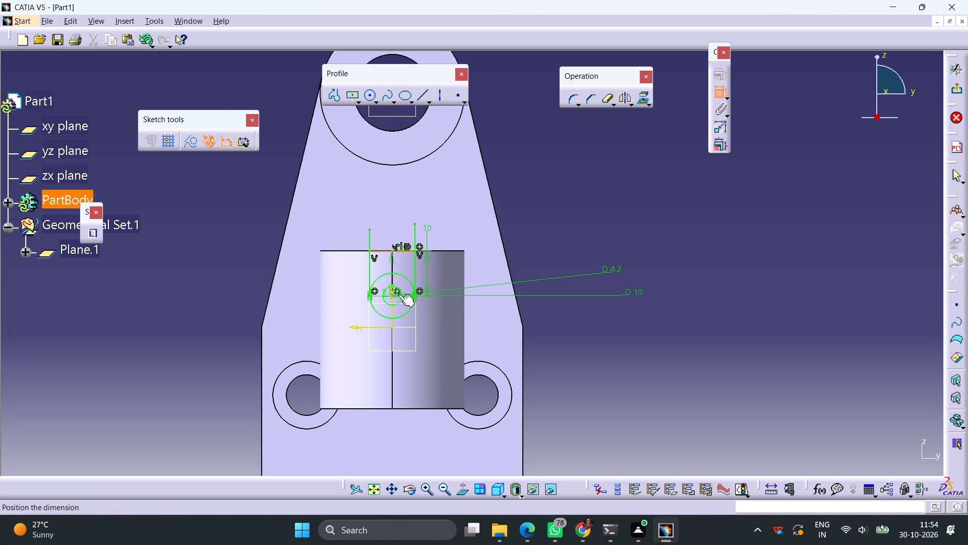
{"action": "left_click", "coordinate": [553, 269]}
{"action": "double_click", "coordinate": [555, 267]}
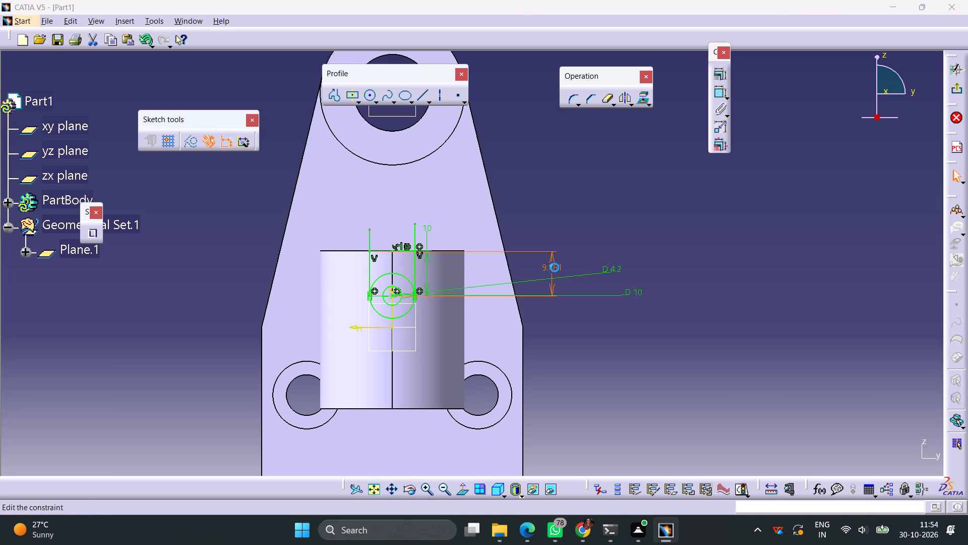
{"action": "type", "text": "10"}
{"action": "key", "text": "Return"}
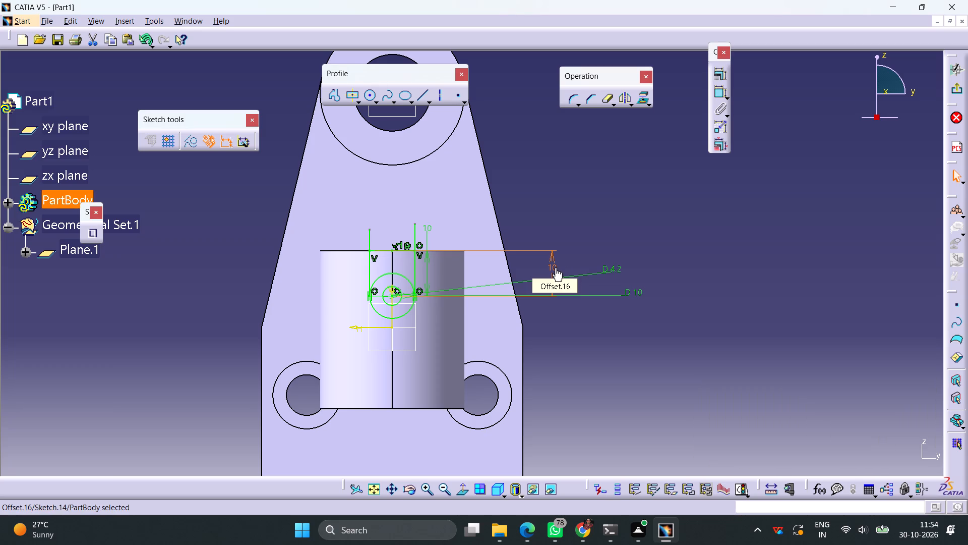
Make the right tangent line's upper endpoint coincident with the horizontal line.
{"action": "left_click", "coordinate": [416, 225]}
{"action": "left_click", "coordinate": [411, 251], "text": "ctrl"}
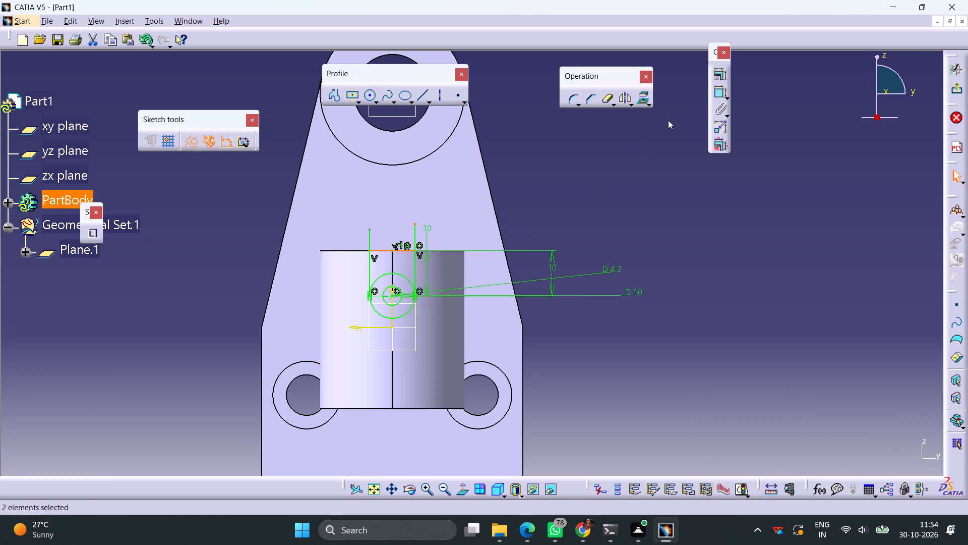
{"action": "left_click", "coordinate": [713, 77]}
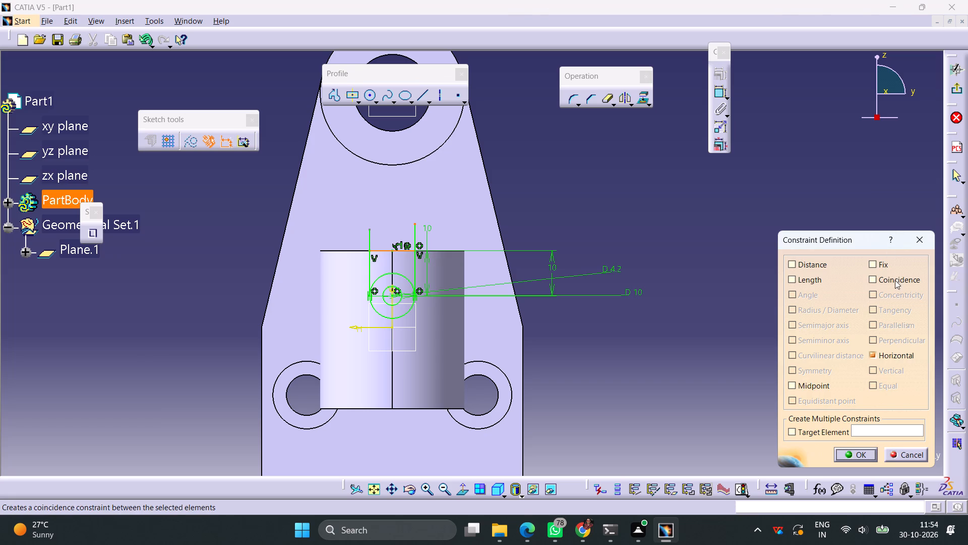
{"action": "left_click", "coordinate": [895, 280]}
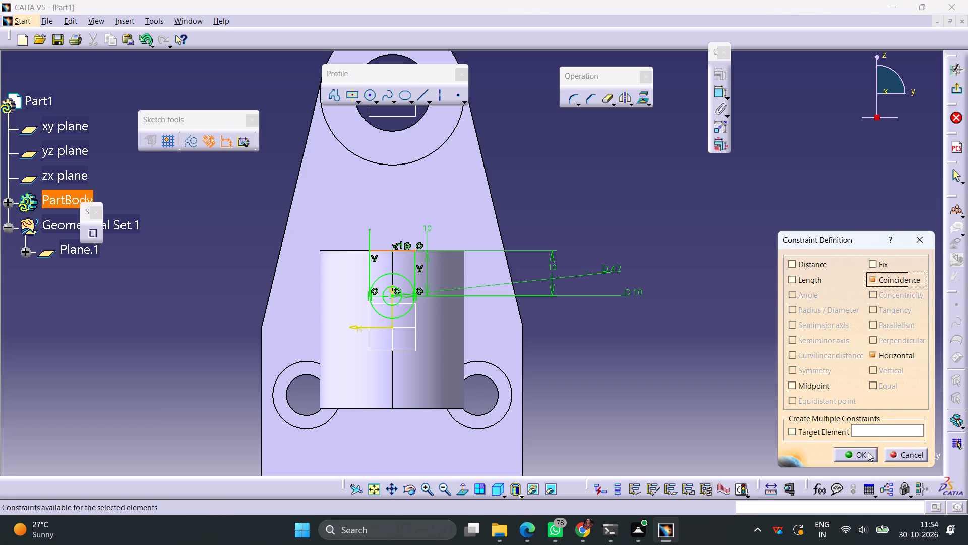
{"action": "left_click", "coordinate": [868, 452]}
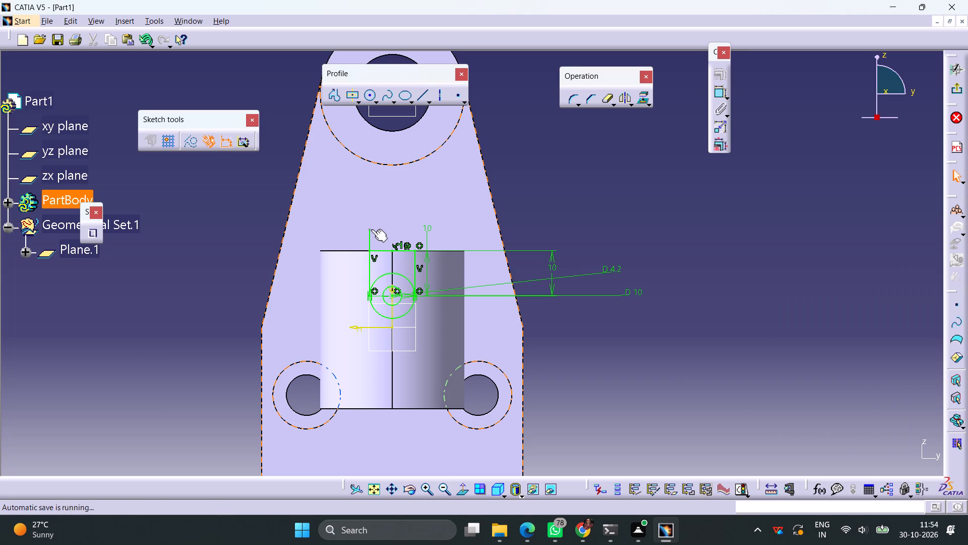
Make the left tangent line's upper endpoint coincident with the horizontal line.
{"action": "left_click", "coordinate": [370, 229]}
{"action": "left_click", "coordinate": [384, 251], "text": "ctrl"}
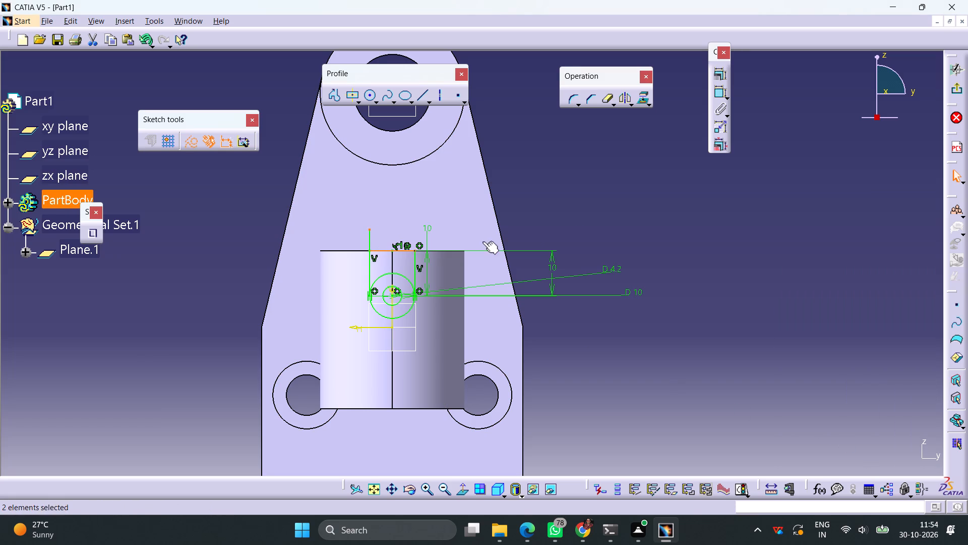
{"action": "left_click", "coordinate": [719, 75]}
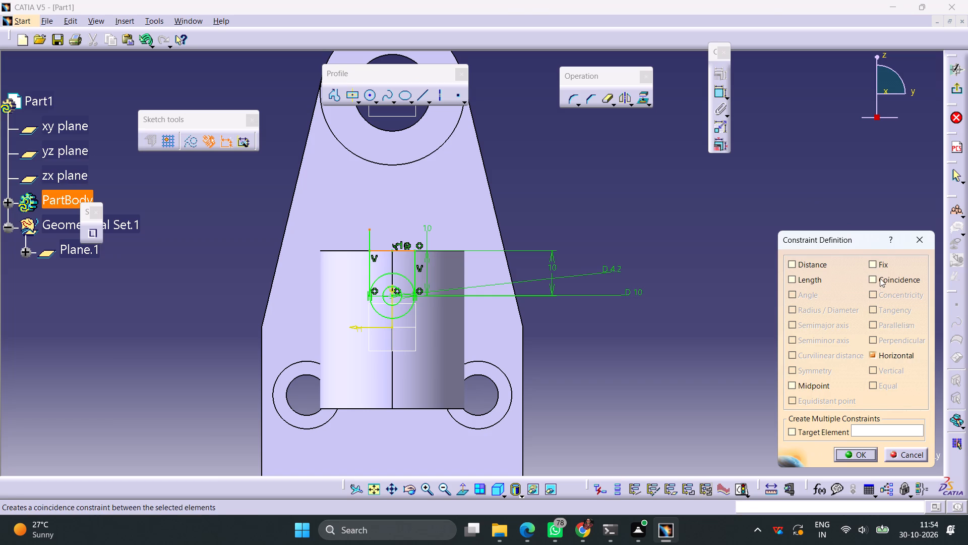
{"action": "left_click", "coordinate": [883, 280]}
{"action": "left_click", "coordinate": [851, 460]}
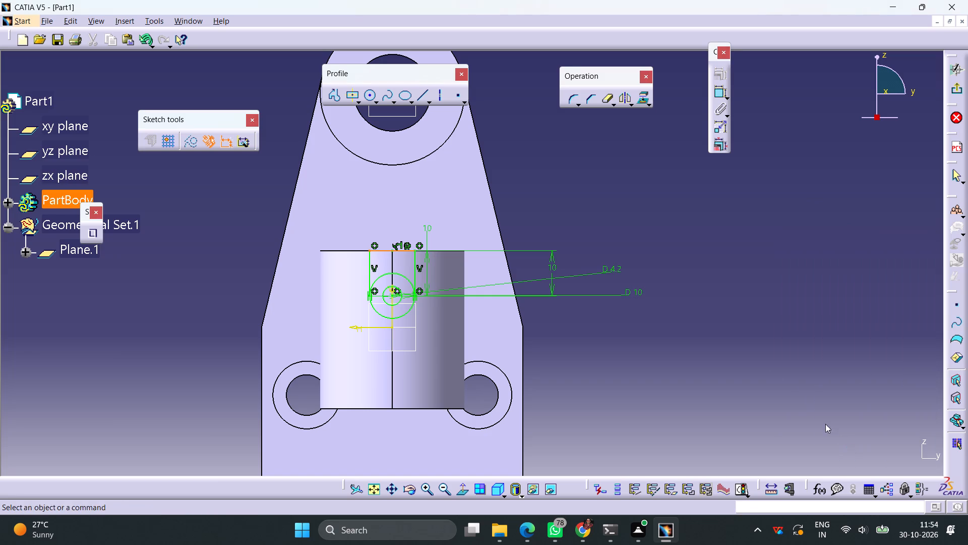
Trim away the upper arc of the 10 mm circle between the tangent lines and exit the sketch.
{"action": "left_click", "coordinate": [603, 102]}
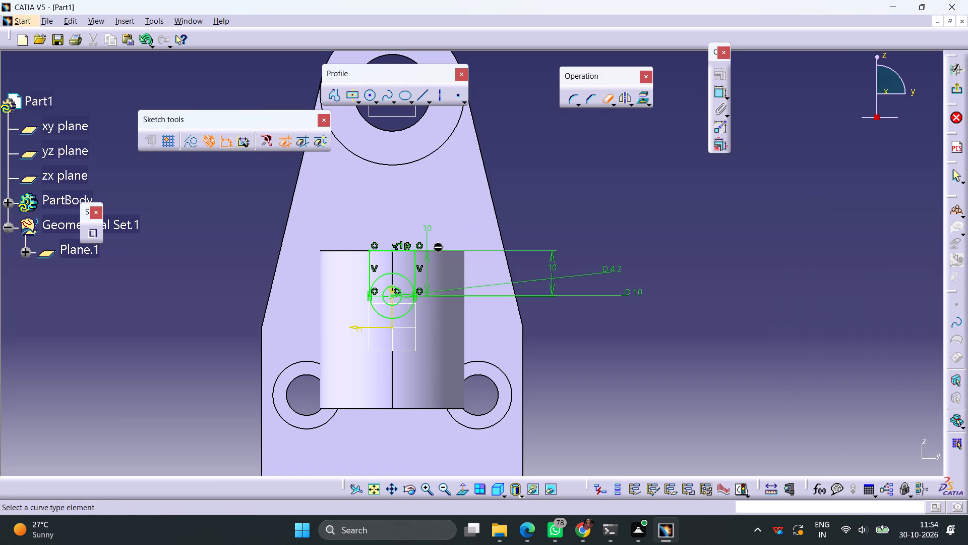
{"action": "left_click", "coordinate": [402, 278]}
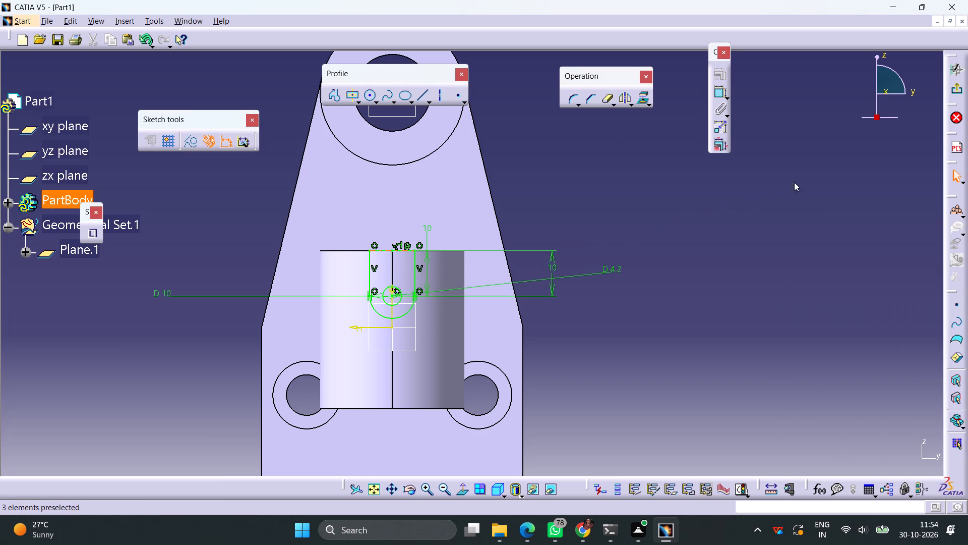
{"action": "left_click", "coordinate": [952, 91]}
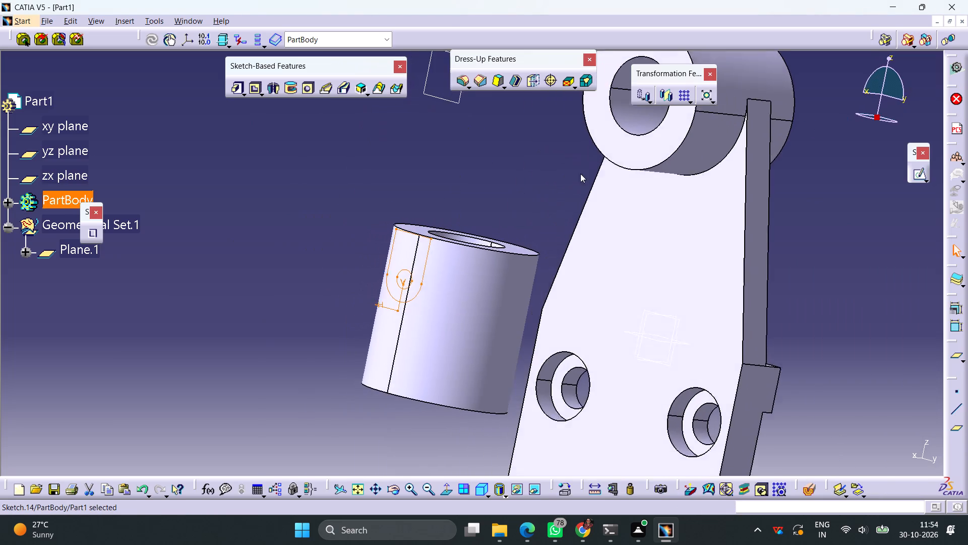
Pad the slot-shaped sketch with the Up to surface limit, ending at the vertical cylinder's outer face.
{"action": "middle_click_drag", "start_coordinate": [520, 180], "coordinate": [429, 212]}
{"action": "right_click_drag", "start_coordinate": [520, 180], "coordinate": [429, 212]}
{"action": "left_click", "coordinate": [239, 92]}
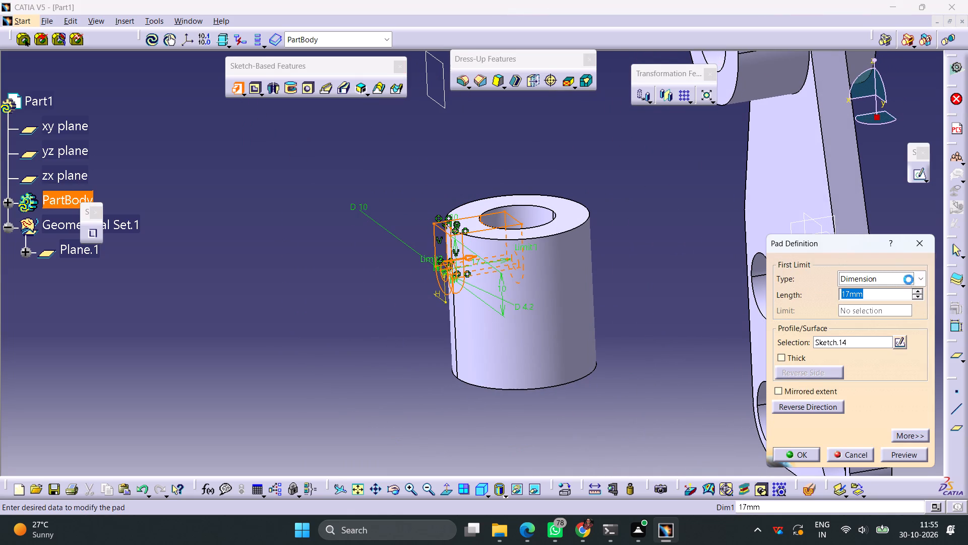
{"action": "left_click", "coordinate": [907, 279]}
{"action": "left_click", "coordinate": [868, 349]}
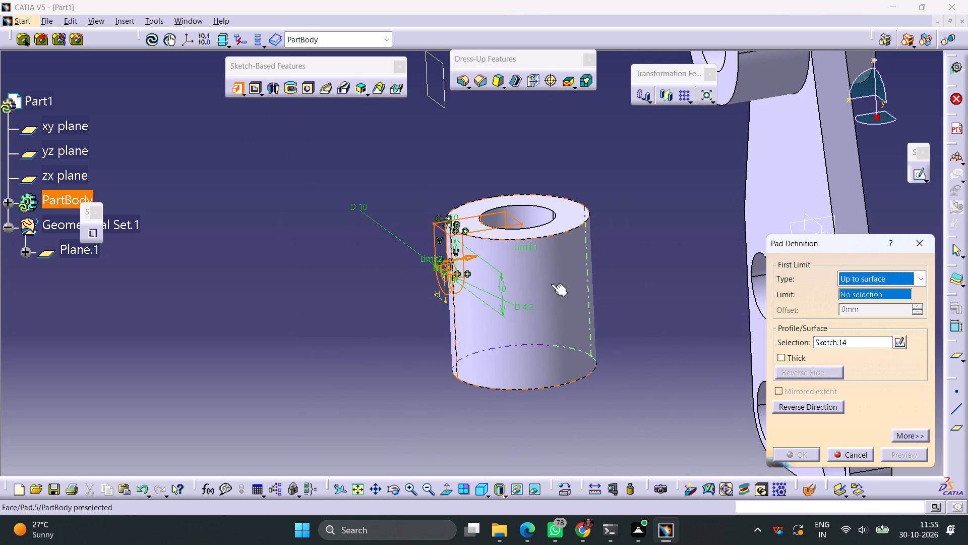
{"action": "left_click", "coordinate": [503, 268]}
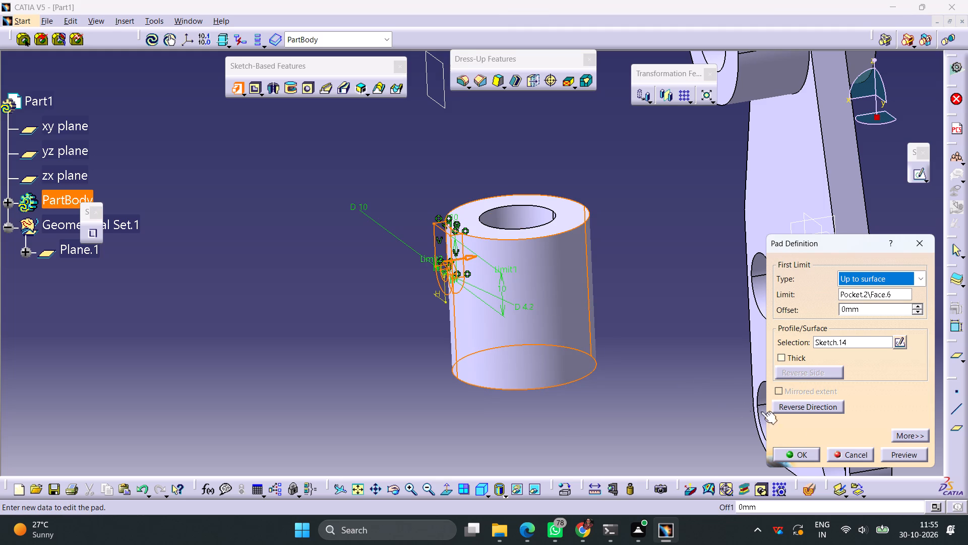
{"action": "left_click", "coordinate": [798, 452]}
{"action": "left_click", "coordinate": [705, 350]}
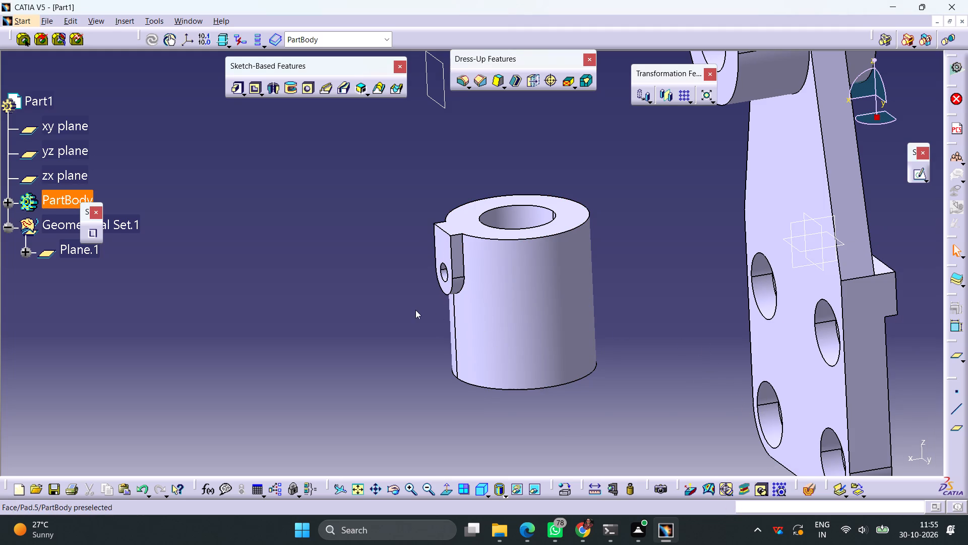
Sketch on the new boss's flat front face, project the edge of its small hole, and exit the sketch.
{"action": "scroll", "coordinate": [410, 309], "scroll_direction": "up", "scroll_amount": 1}
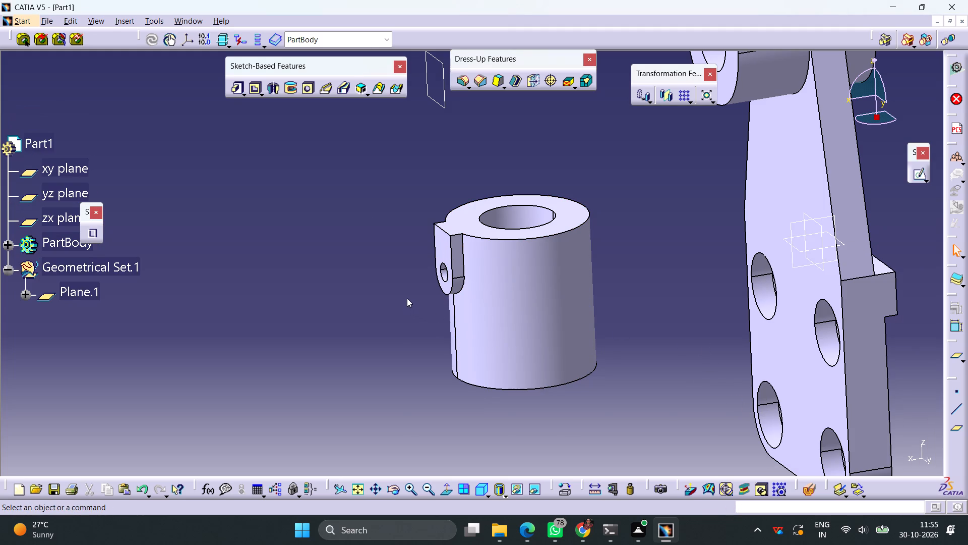
{"action": "middle_click_drag", "start_coordinate": [391, 294], "coordinate": [486, 274]}
{"action": "right_click_drag", "start_coordinate": [392, 292], "coordinate": [486, 274]}
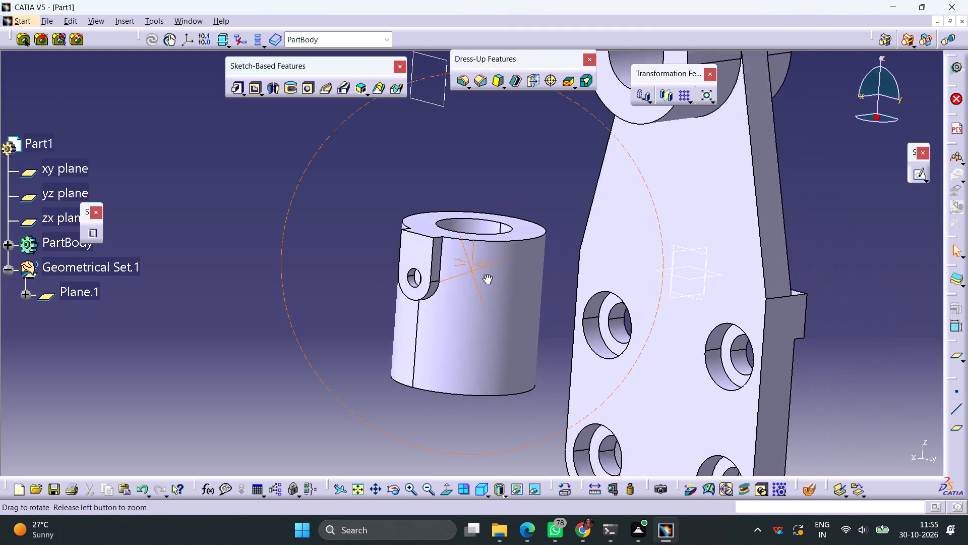
{"action": "middle_click_drag", "start_coordinate": [486, 274], "coordinate": [511, 277]}
{"action": "right_click_drag", "start_coordinate": [486, 274], "coordinate": [511, 277]}
{"action": "left_click", "coordinate": [418, 258]}
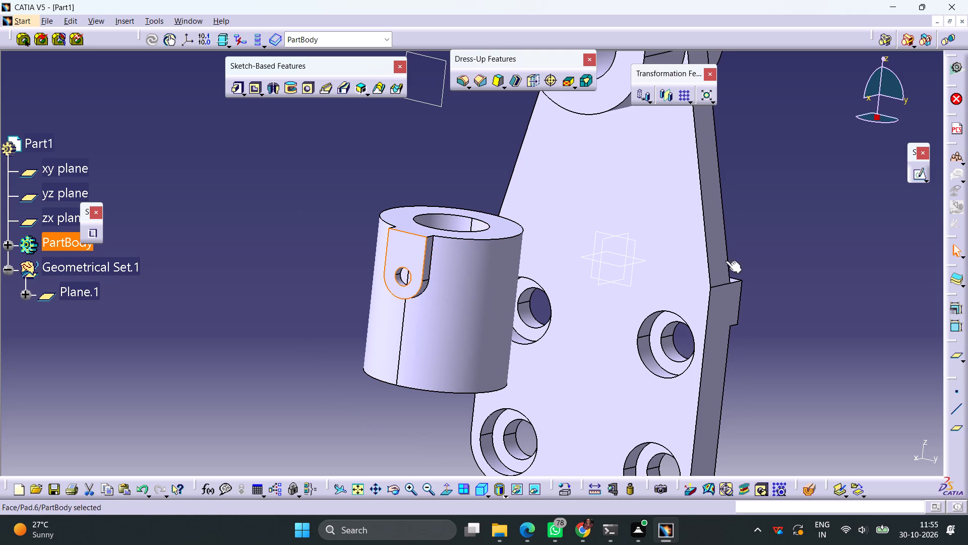
{"action": "left_click", "coordinate": [919, 177]}
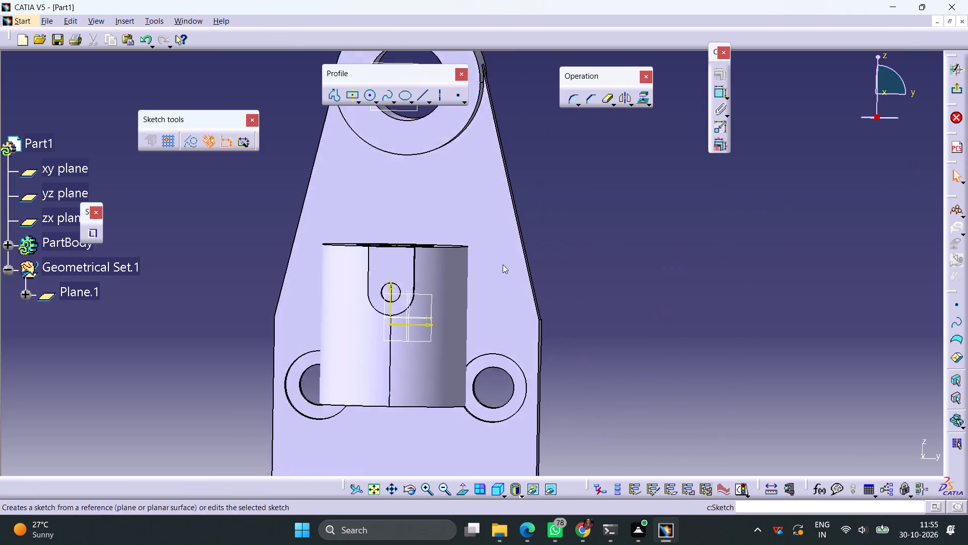
{"action": "left_click", "coordinate": [402, 294]}
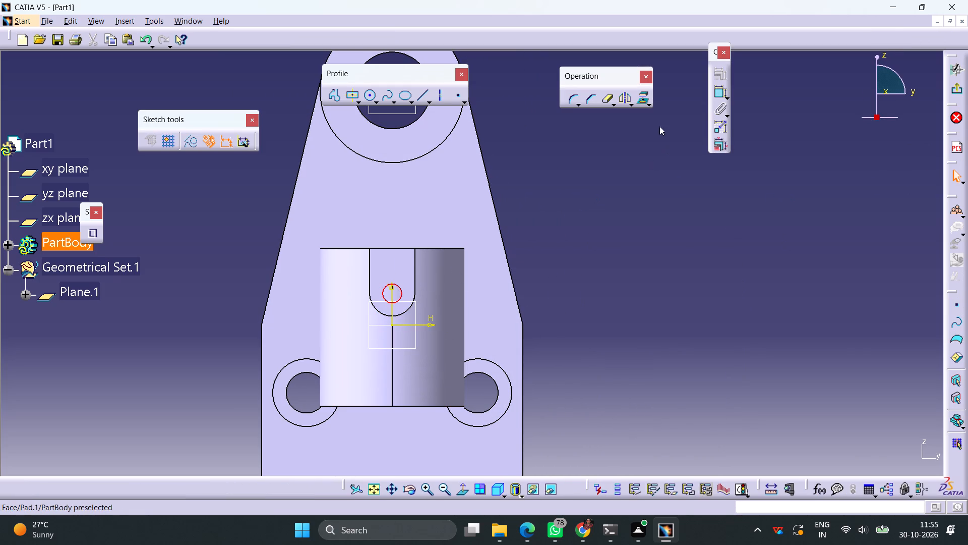
{"action": "left_click", "coordinate": [641, 97]}
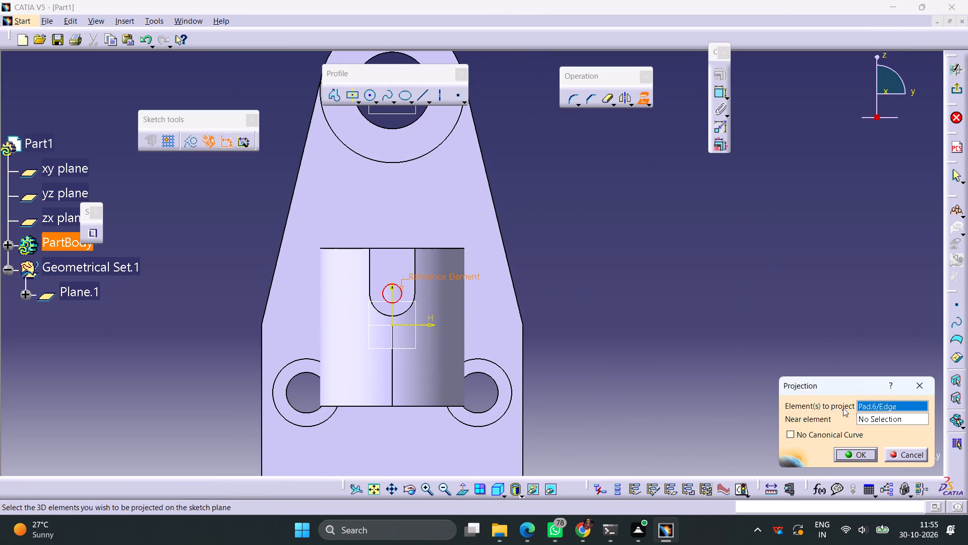
{"action": "left_click", "coordinate": [856, 452]}
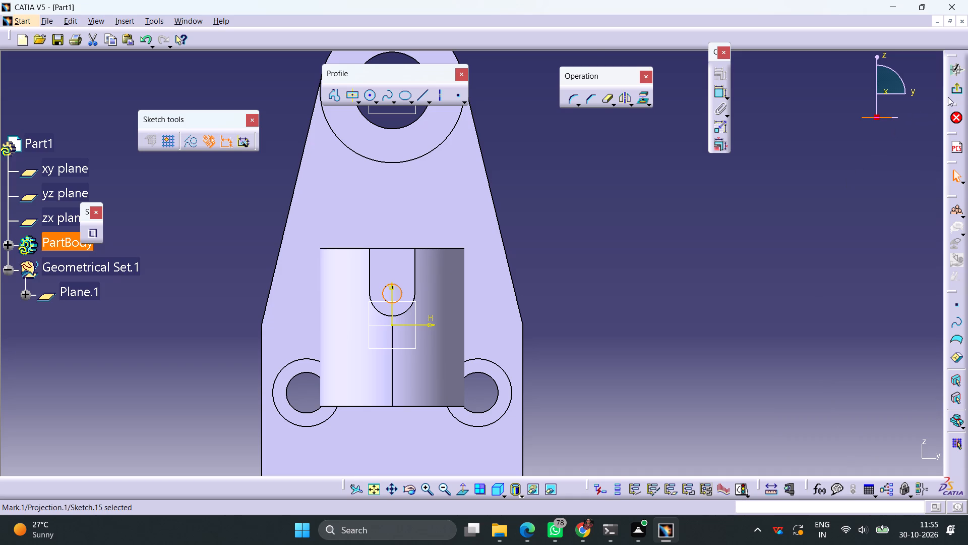
{"action": "left_click", "coordinate": [952, 90]}
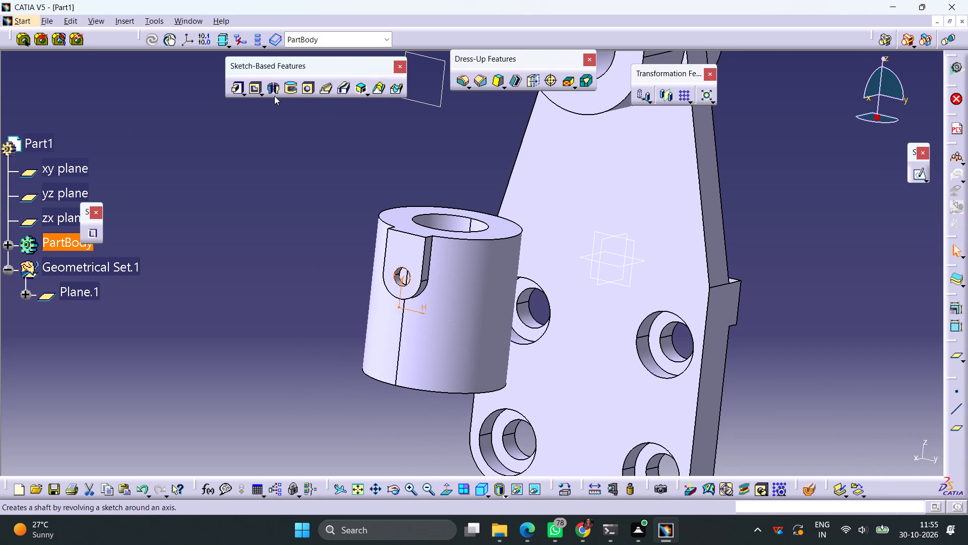
Pocket the projected hole circle into the vertical cylinder, using a Dimension limit with a depth of 17 mm.
{"action": "left_click", "coordinate": [252, 88]}
{"action": "middle_click_drag", "start_coordinate": [493, 140], "coordinate": [461, 266]}
{"action": "right_click_drag", "start_coordinate": [493, 140], "coordinate": [461, 266]}
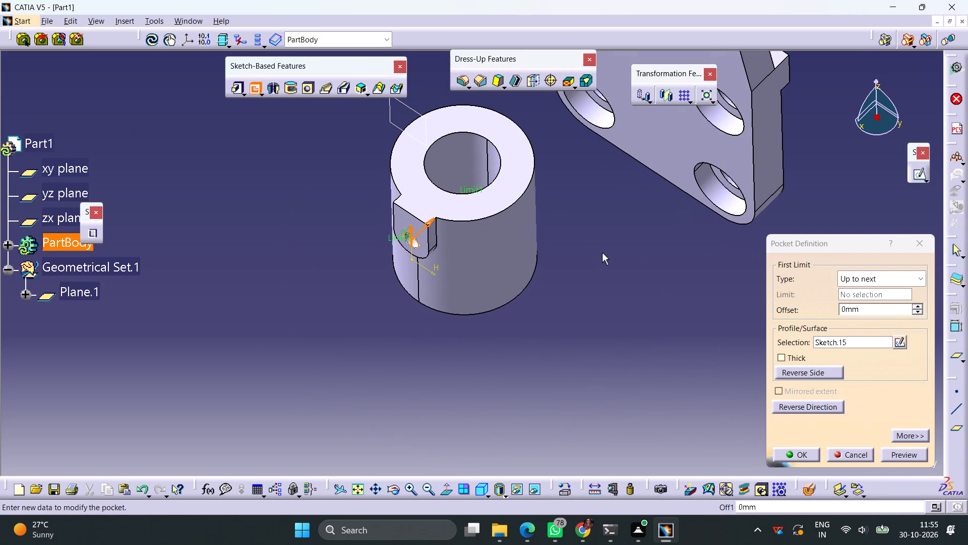
{"action": "left_click", "coordinate": [891, 280]}
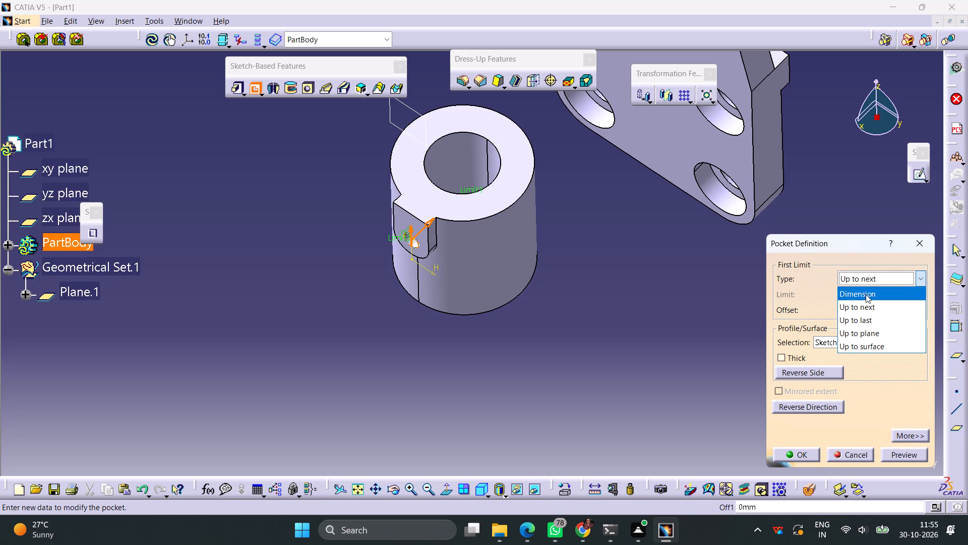
{"action": "left_click", "coordinate": [866, 294]}
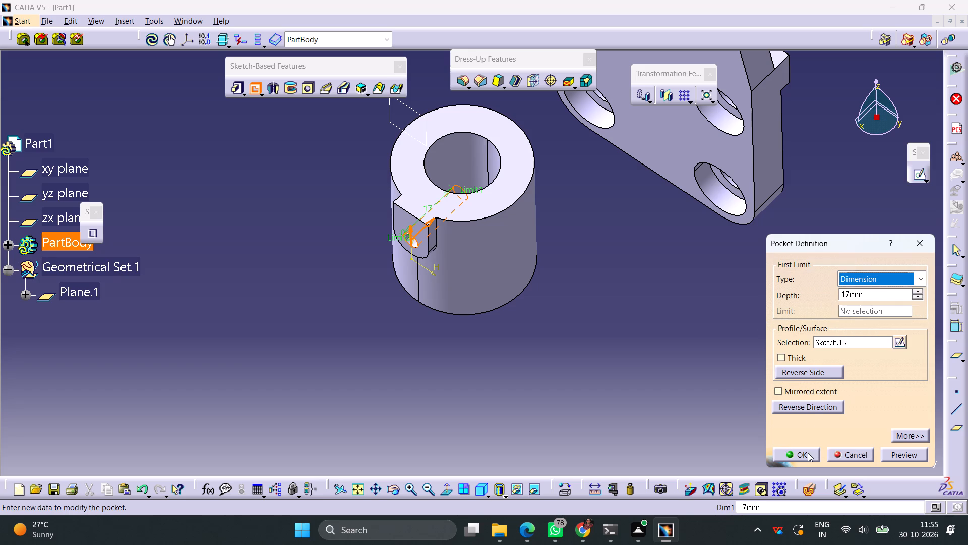
{"action": "left_click", "coordinate": [807, 452]}
{"action": "left_click", "coordinate": [692, 387]}
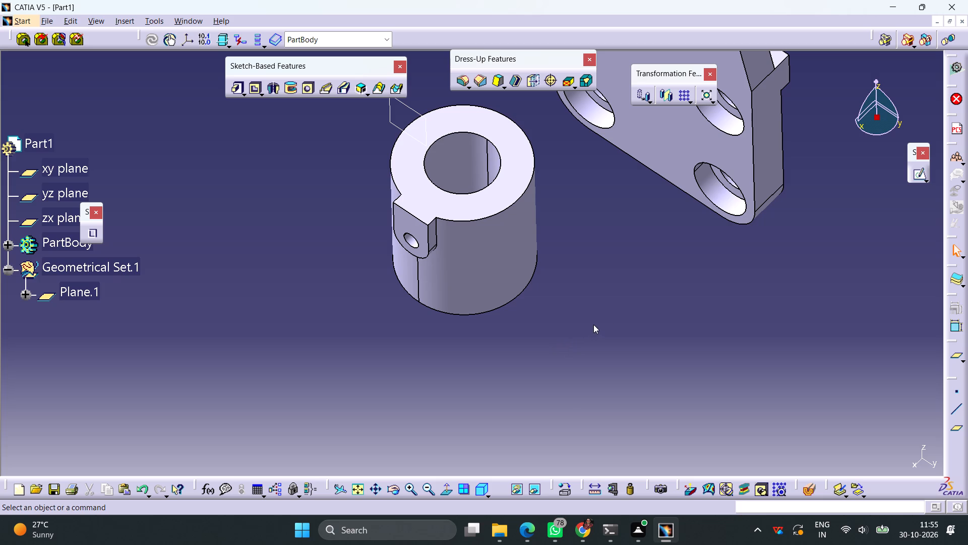
Start a sketch on the xy plane and project the vertical cylinder's outer circular edge onto it.
{"action": "middle_click_drag", "start_coordinate": [635, 281], "coordinate": [634, 309], "text": "ctrl"}
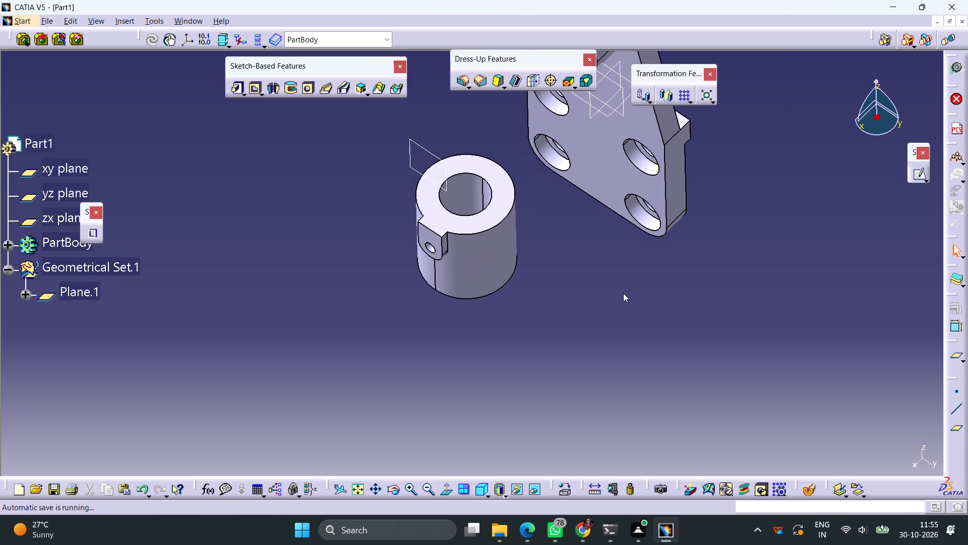
{"action": "middle_click_drag", "start_coordinate": [620, 285], "coordinate": [609, 355]}
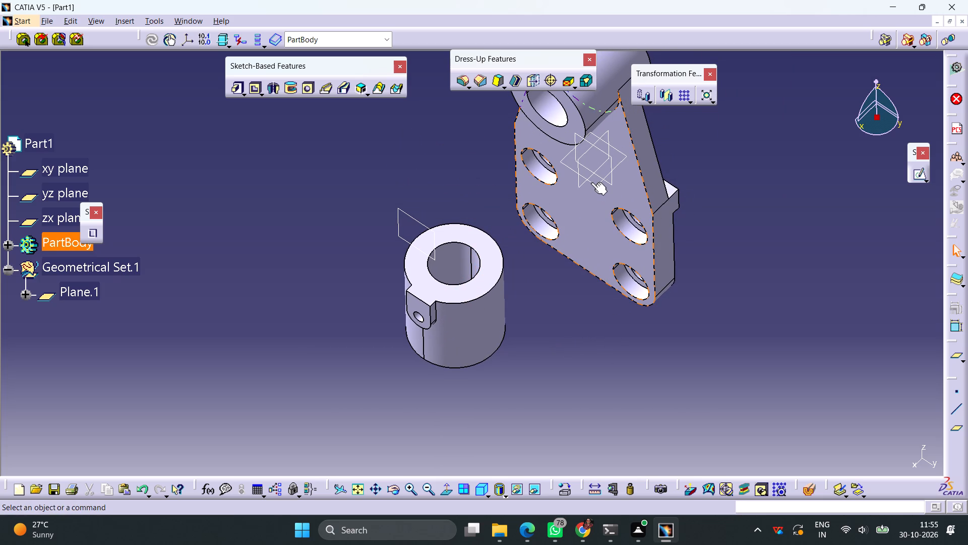
{"action": "left_click", "coordinate": [591, 182]}
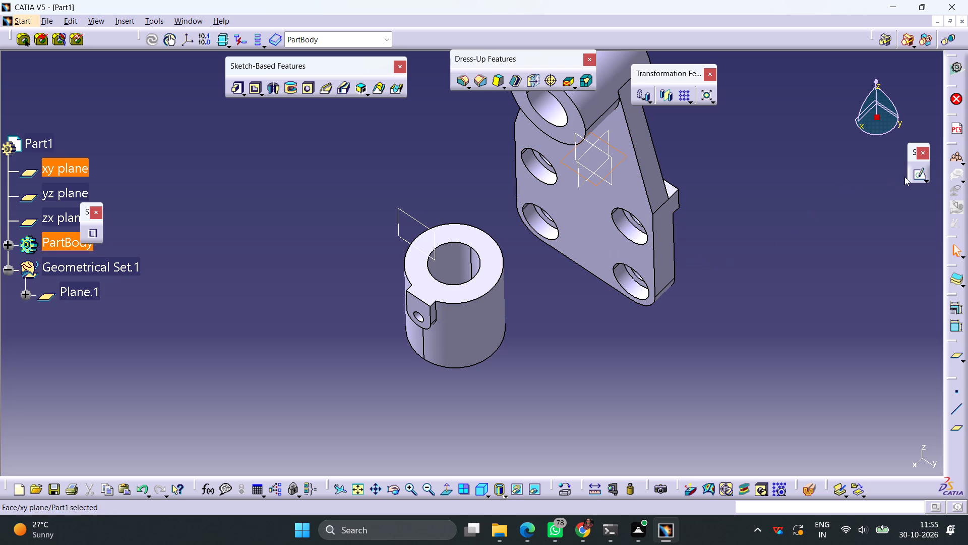
{"action": "left_click", "coordinate": [914, 176]}
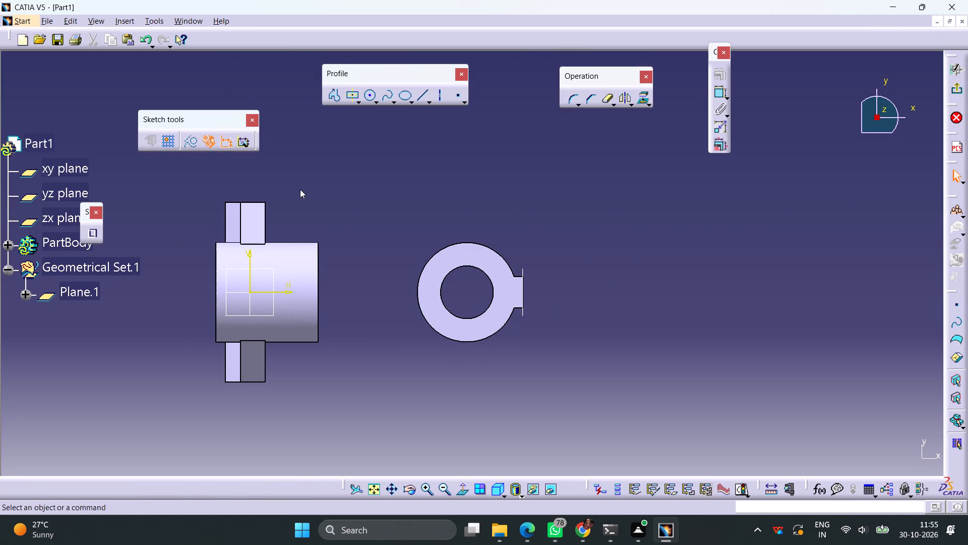
{"action": "middle_click_drag", "start_coordinate": [344, 216], "coordinate": [257, 221]}
{"action": "right_click_drag", "start_coordinate": [344, 216], "coordinate": [257, 221]}
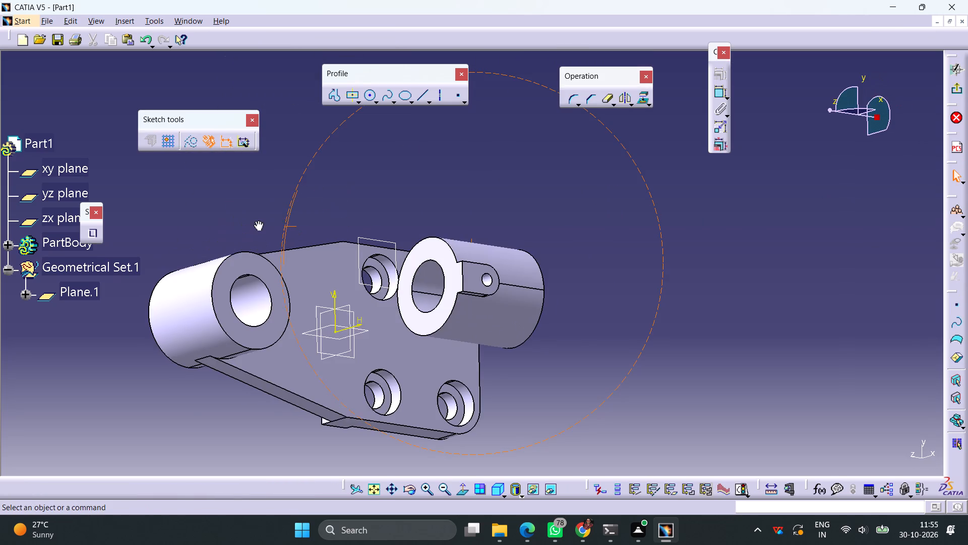
{"action": "right_click_drag", "start_coordinate": [257, 221], "coordinate": [336, 222]}
{"action": "middle_click_drag", "start_coordinate": [257, 221], "coordinate": [336, 222]}
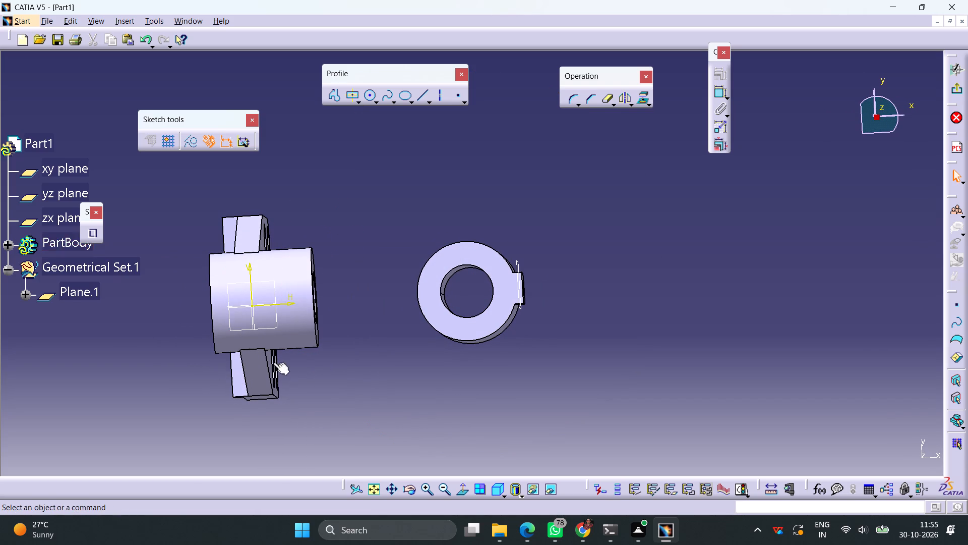
{"action": "left_click", "coordinate": [465, 489]}
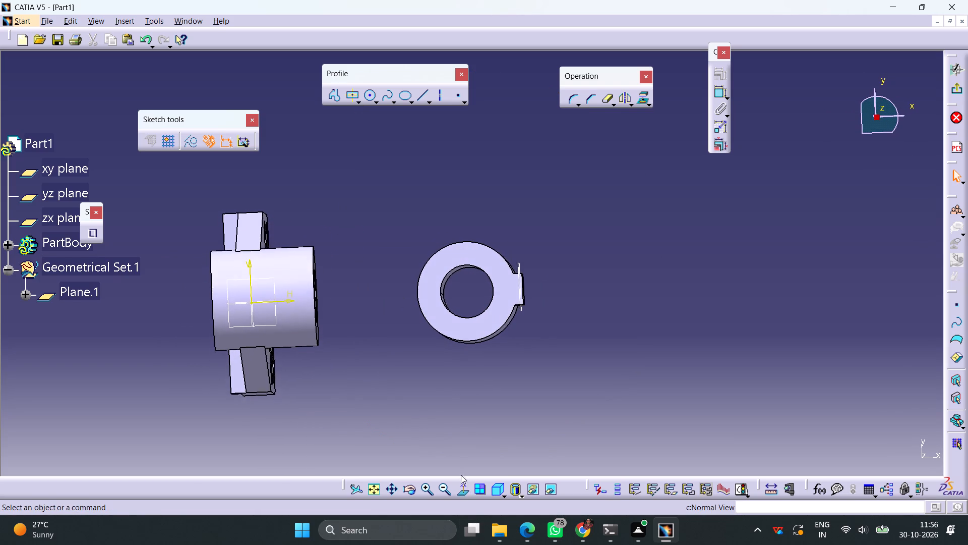
{"action": "left_click", "coordinate": [433, 255]}
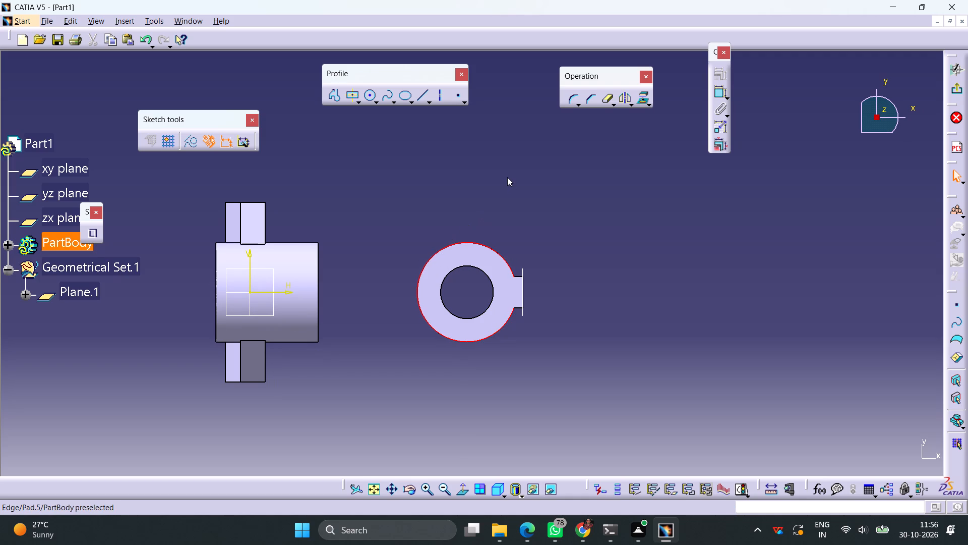
{"action": "left_click", "coordinate": [639, 100]}
{"action": "left_click", "coordinate": [858, 451]}
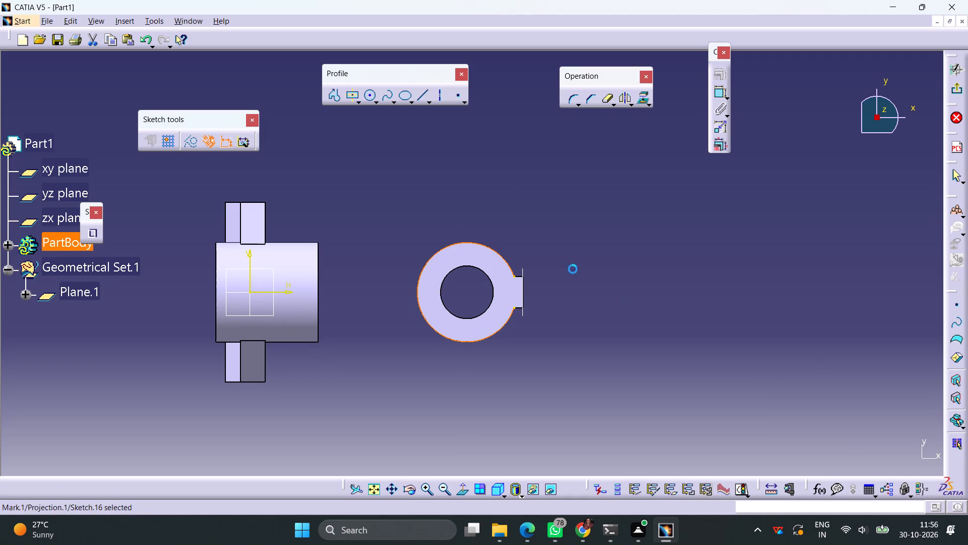
Sketch a non-symmetrical line from near the plate's upper corner past the projected circle, and make its start coincident with that corner.
{"action": "left_click", "coordinate": [420, 97]}
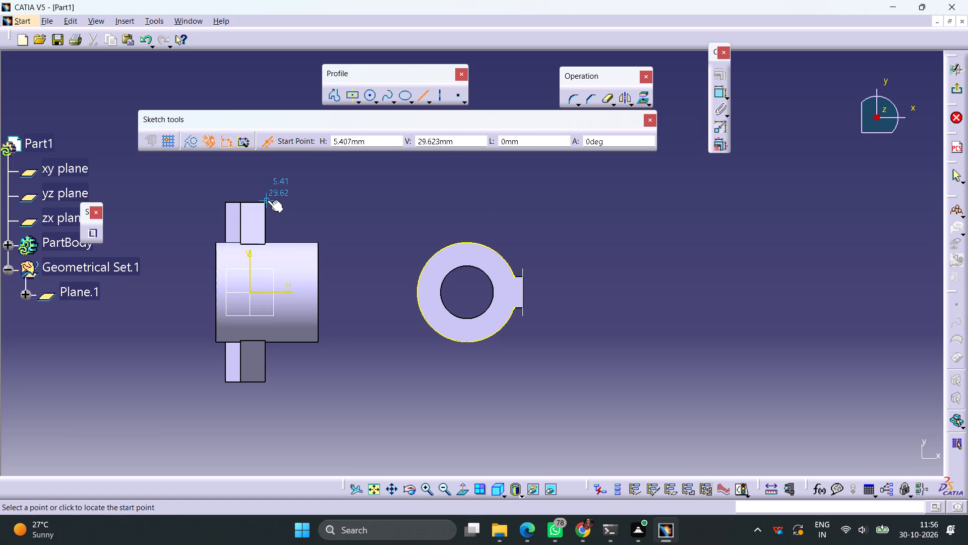
{"action": "left_click", "coordinate": [270, 186]}
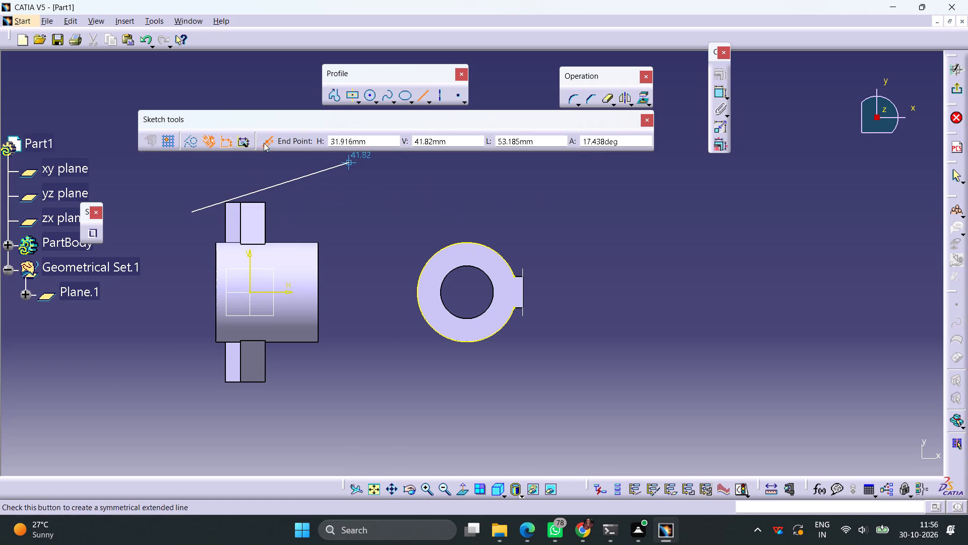
{"action": "left_click", "coordinate": [266, 145]}
{"action": "left_click", "coordinate": [536, 244]}
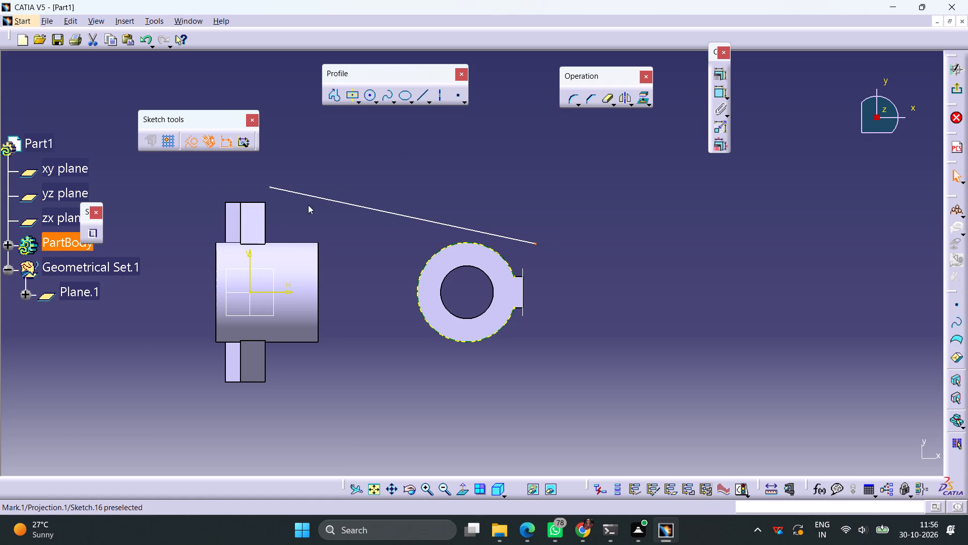
{"action": "left_click", "coordinate": [303, 214]}
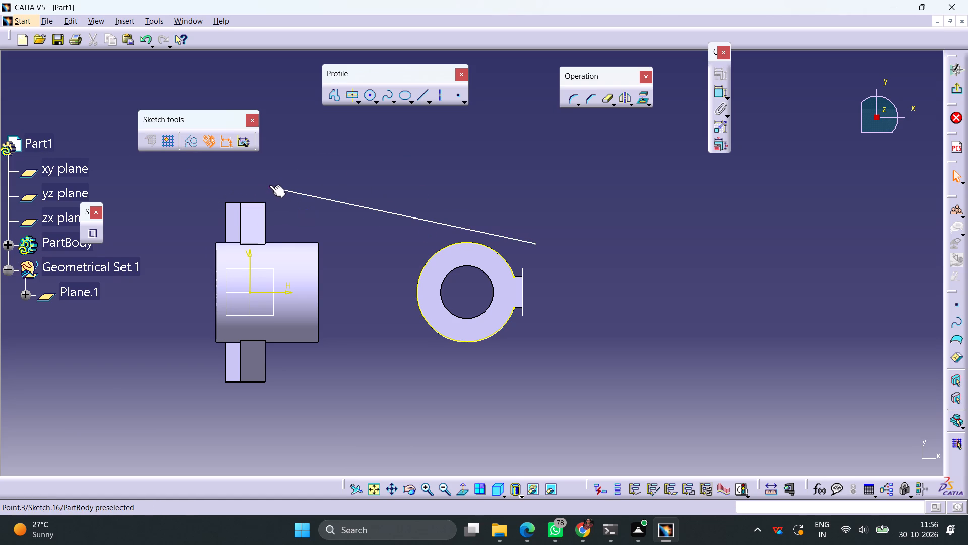
{"action": "left_click", "coordinate": [269, 185]}
{"action": "left_click", "coordinate": [266, 203], "text": "ctrl"}
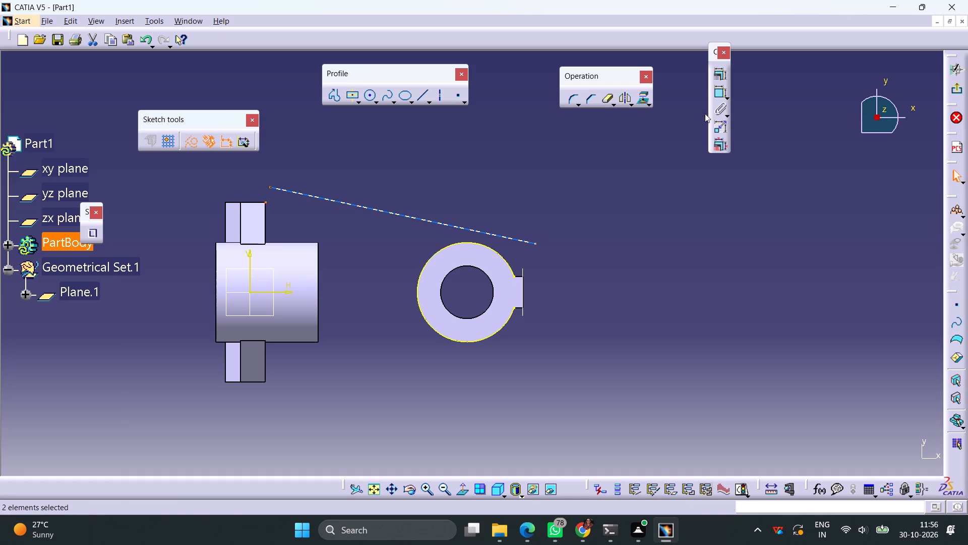
{"action": "left_click", "coordinate": [719, 74]}
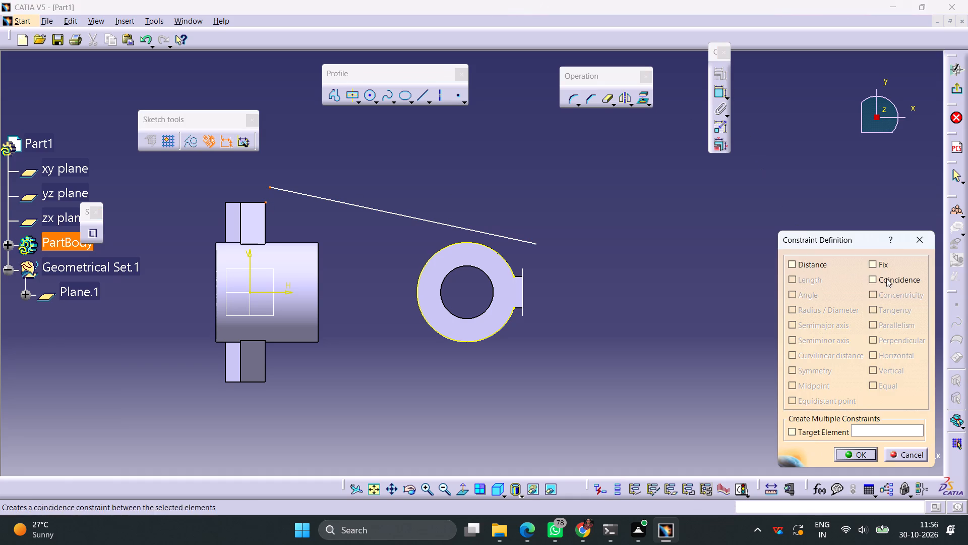
{"action": "left_click", "coordinate": [885, 278]}
{"action": "left_click", "coordinate": [864, 454]}
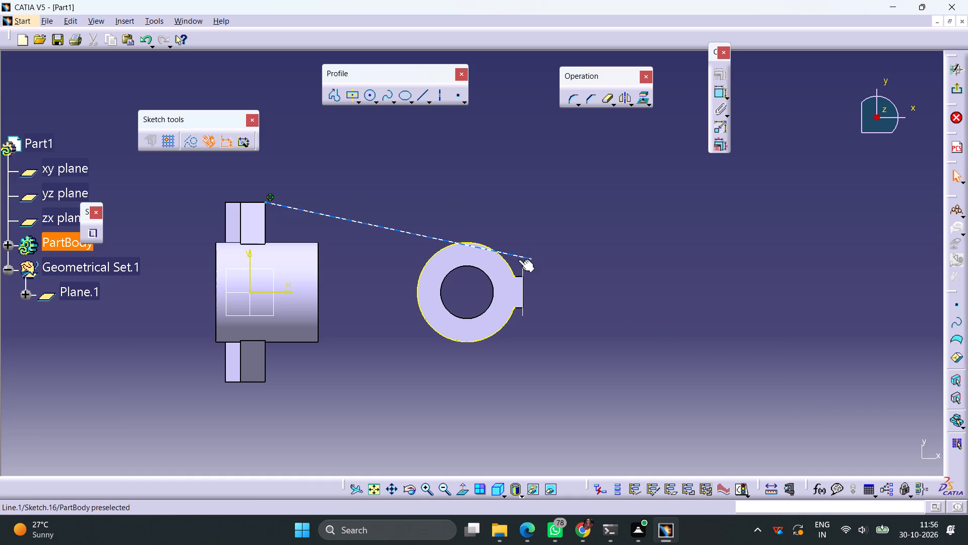
Move the upper line's free end clear of the cylinder and constrain the line tangent to the projected circle.
{"action": "left_click_drag", "start_coordinate": [518, 259], "coordinate": [546, 258]}
{"action": "left_click", "coordinate": [529, 245]}
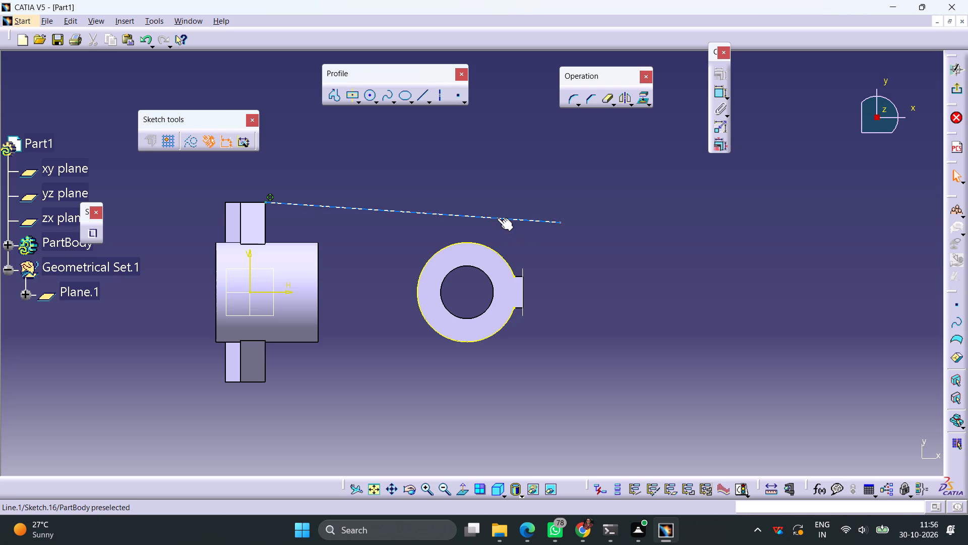
{"action": "left_click", "coordinate": [497, 218]}
{"action": "left_click", "coordinate": [488, 246], "text": "ctrl"}
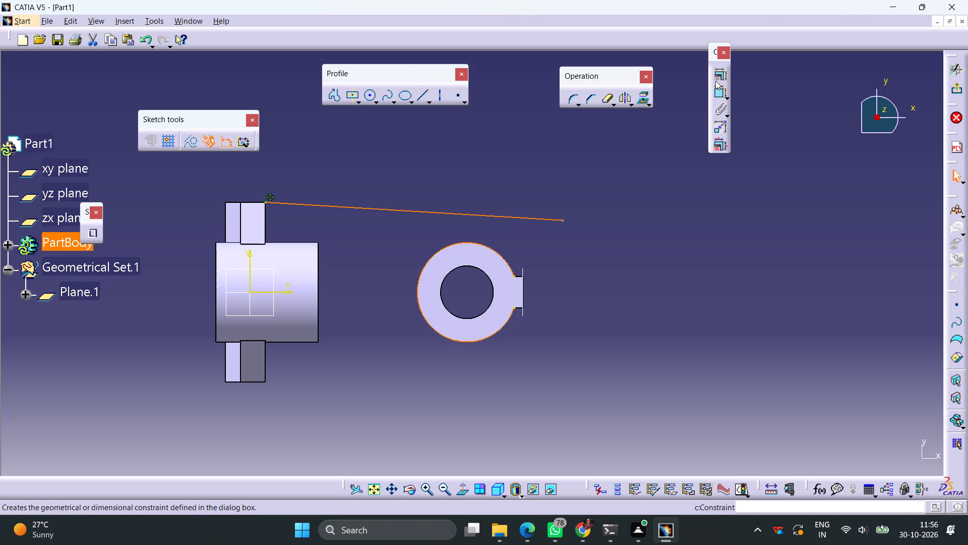
{"action": "left_click", "coordinate": [713, 79]}
{"action": "left_click", "coordinate": [875, 311]}
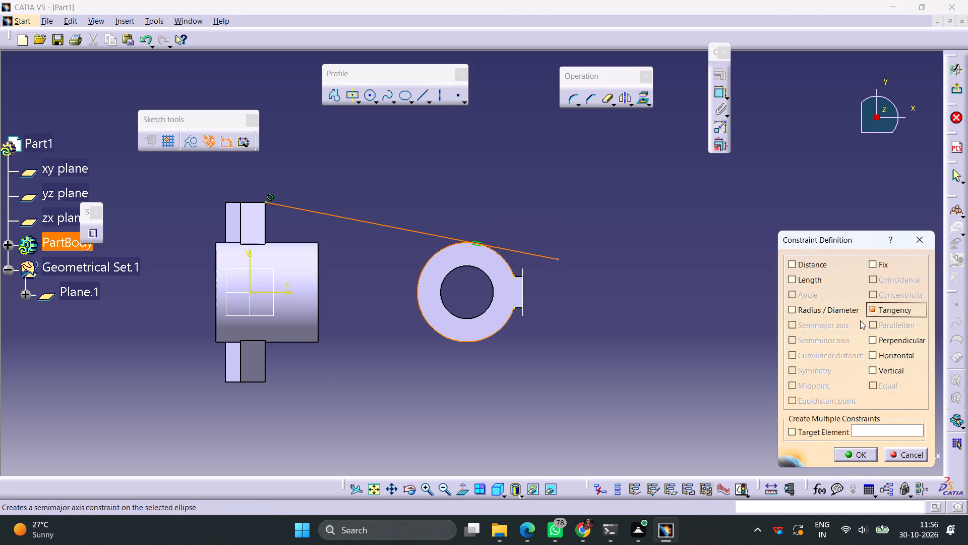
{"action": "left_click", "coordinate": [857, 456]}
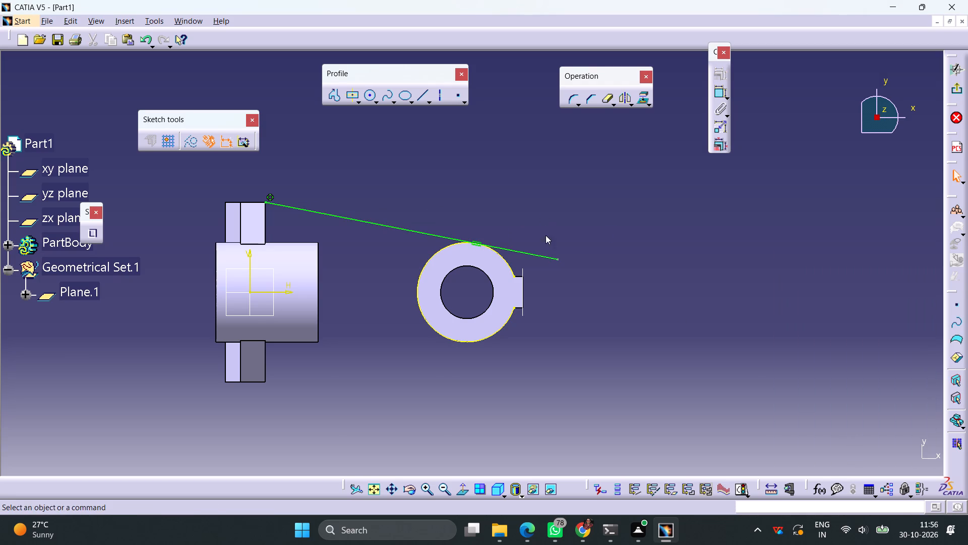
Constrain the upper line's free endpoint coincident with the projected circle.
{"action": "left_click", "coordinate": [559, 260]}
{"action": "left_click", "coordinate": [507, 263], "text": "ctrl"}
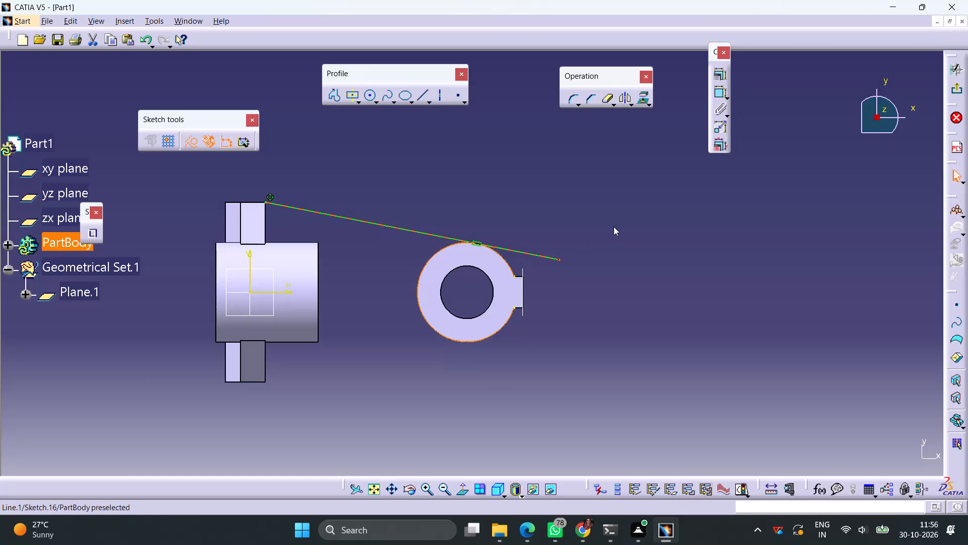
{"action": "left_click", "coordinate": [717, 74]}
{"action": "left_click", "coordinate": [897, 282]}
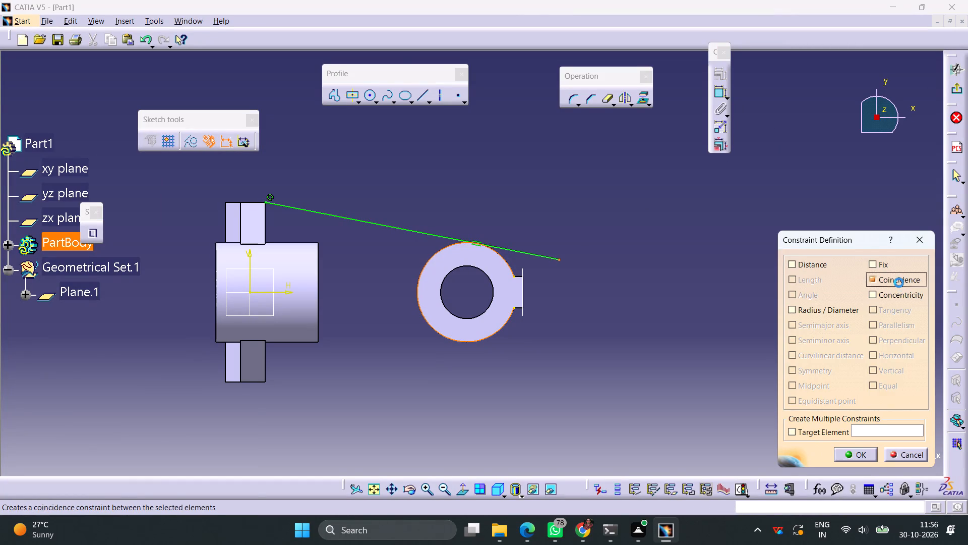
{"action": "left_click", "coordinate": [859, 461]}
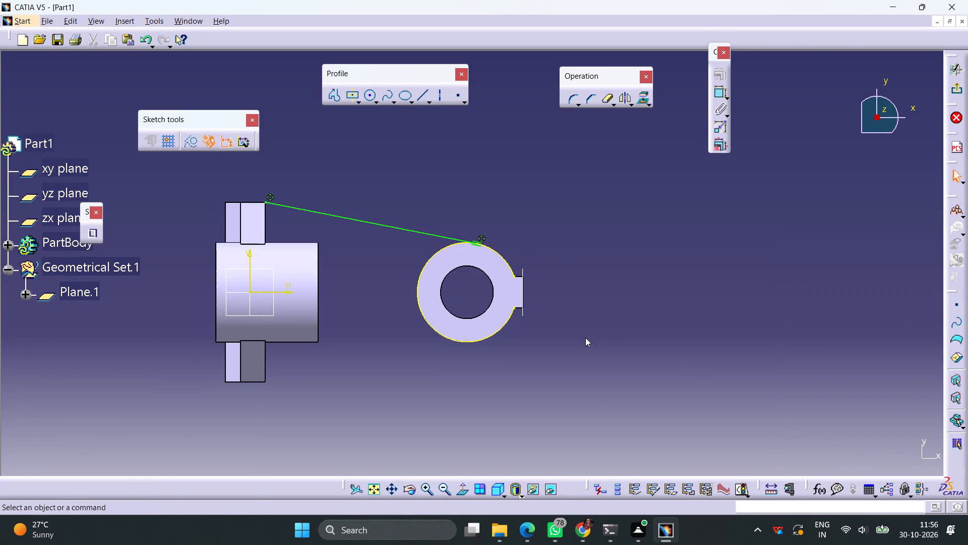
Sketch a line about 85 mm long below the cylinders and make its start coincident with the plate's lower corner.
{"action": "middle_click_drag", "start_coordinate": [585, 339], "coordinate": [612, 295]}
{"action": "left_click", "coordinate": [421, 97]}
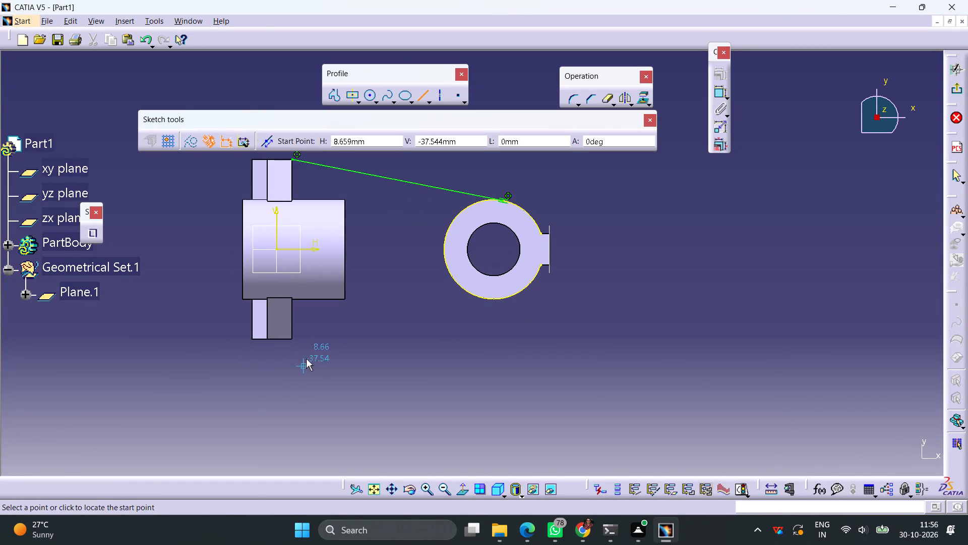
{"action": "left_click", "coordinate": [297, 351]}
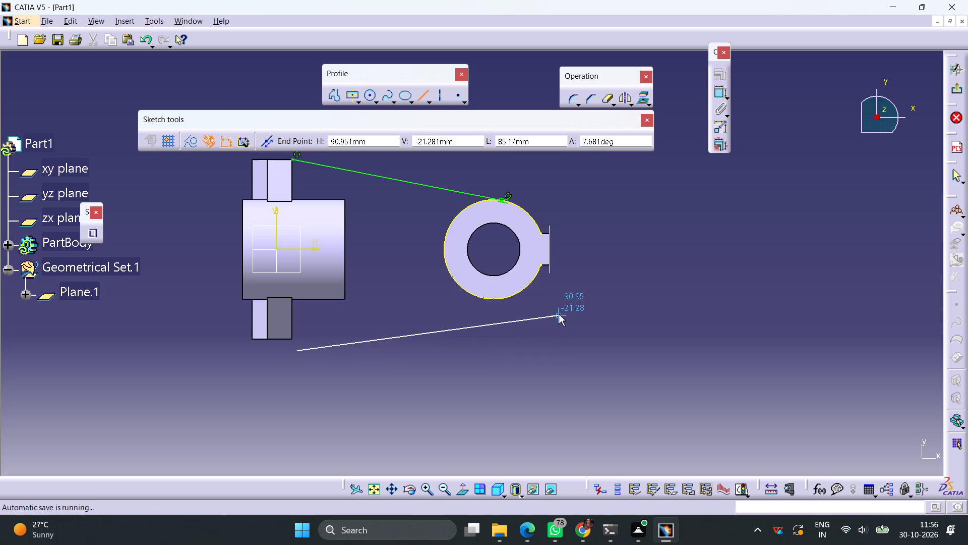
{"action": "left_click", "coordinate": [559, 314]}
{"action": "left_click", "coordinate": [370, 386]}
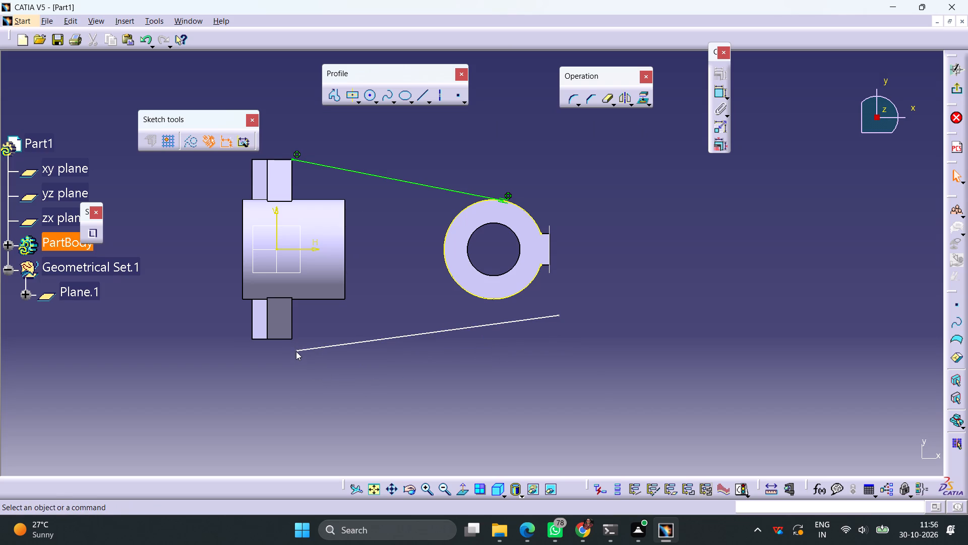
{"action": "left_click", "coordinate": [298, 350]}
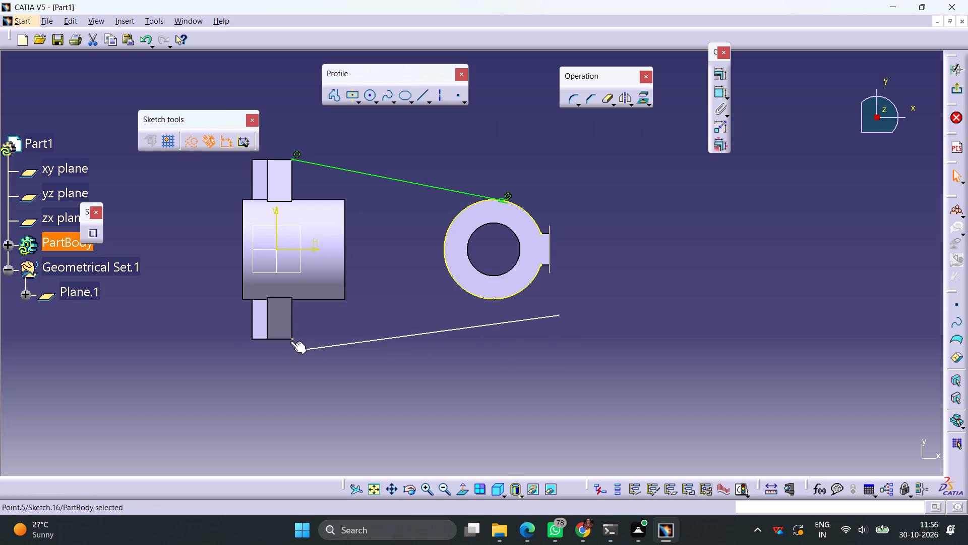
{"action": "left_click", "coordinate": [290, 341], "text": "ctrl"}
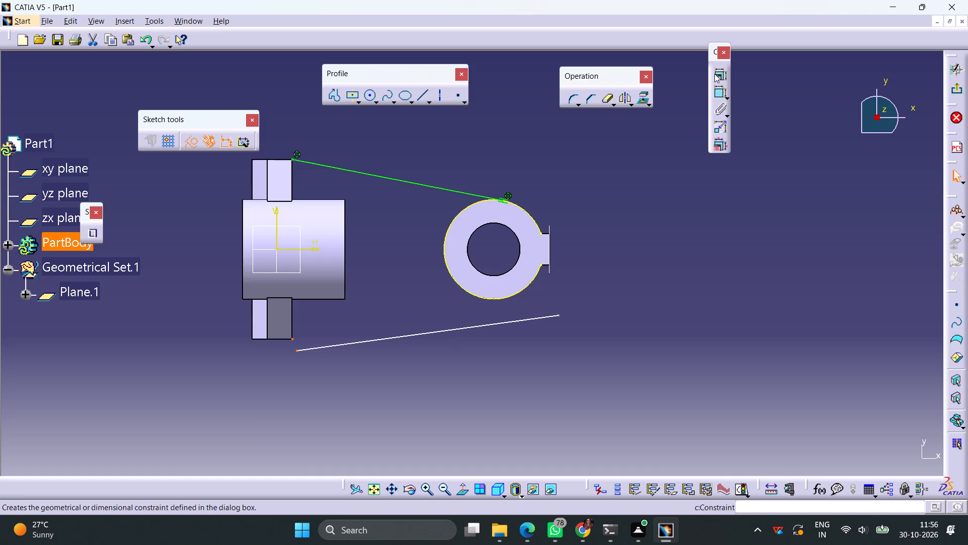
{"action": "left_click", "coordinate": [714, 74]}
{"action": "left_click", "coordinate": [894, 281]}
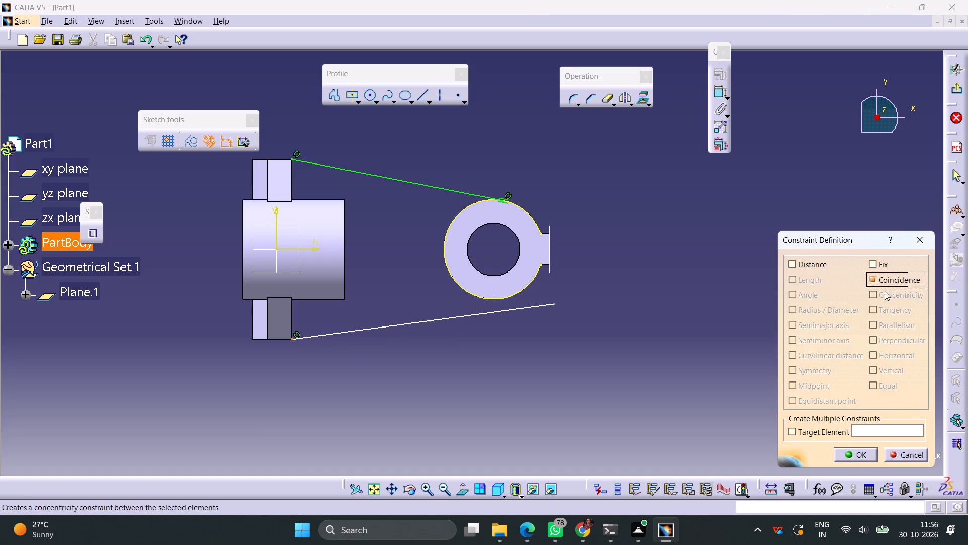
{"action": "left_click", "coordinate": [851, 454]}
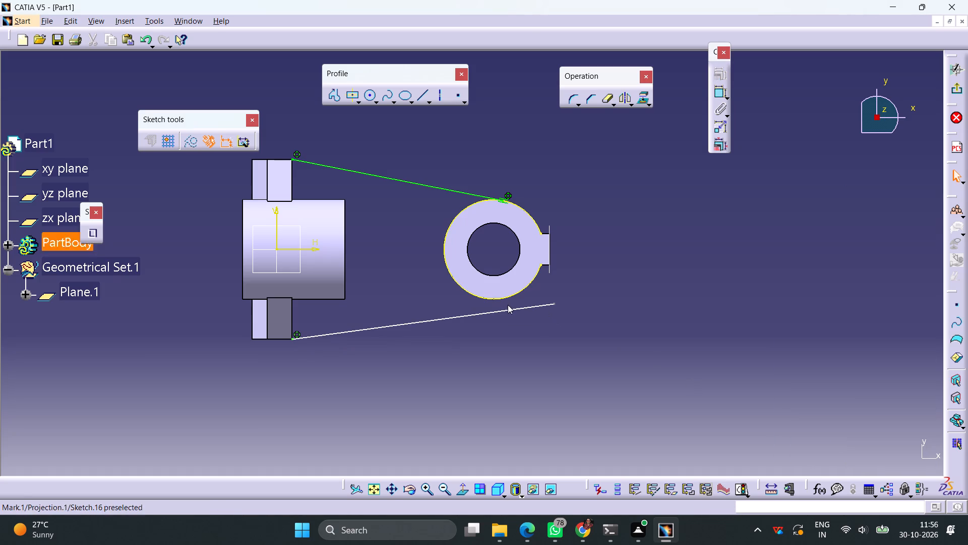
Constrain the lower line tangent to the projected circle.
{"action": "left_click", "coordinate": [517, 310]}
{"action": "left_click", "coordinate": [513, 298], "text": "ctrl"}
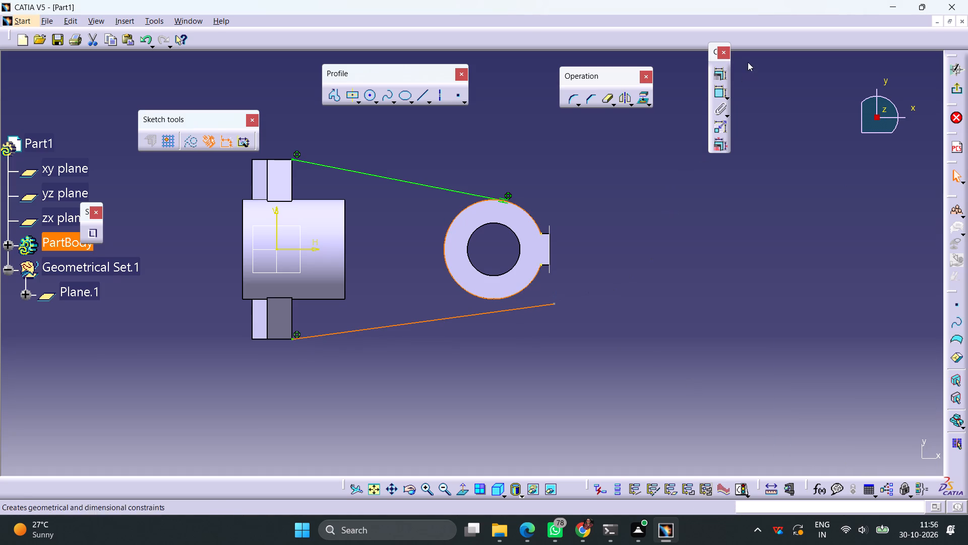
{"action": "left_click", "coordinate": [711, 79]}
{"action": "left_click", "coordinate": [716, 77]}
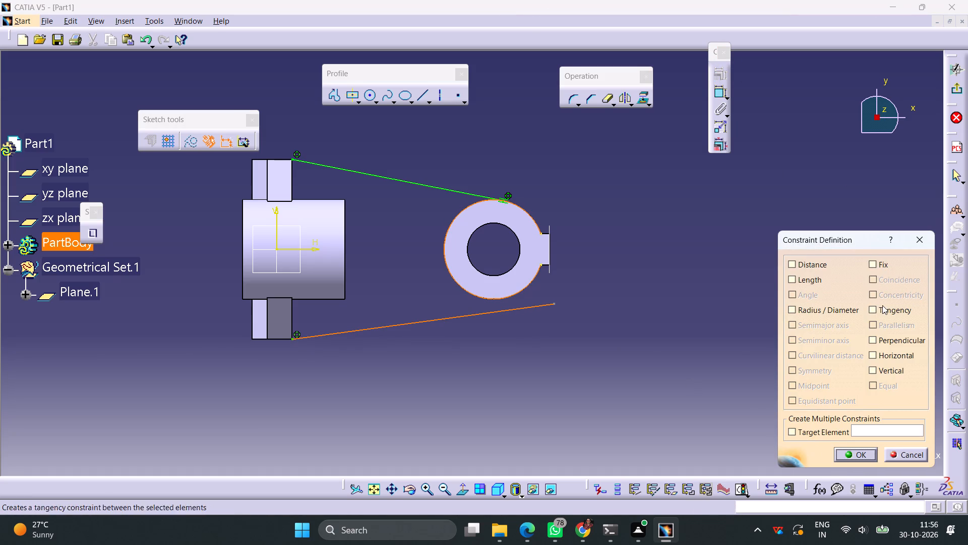
{"action": "left_click", "coordinate": [883, 305]}
{"action": "left_click", "coordinate": [857, 453]}
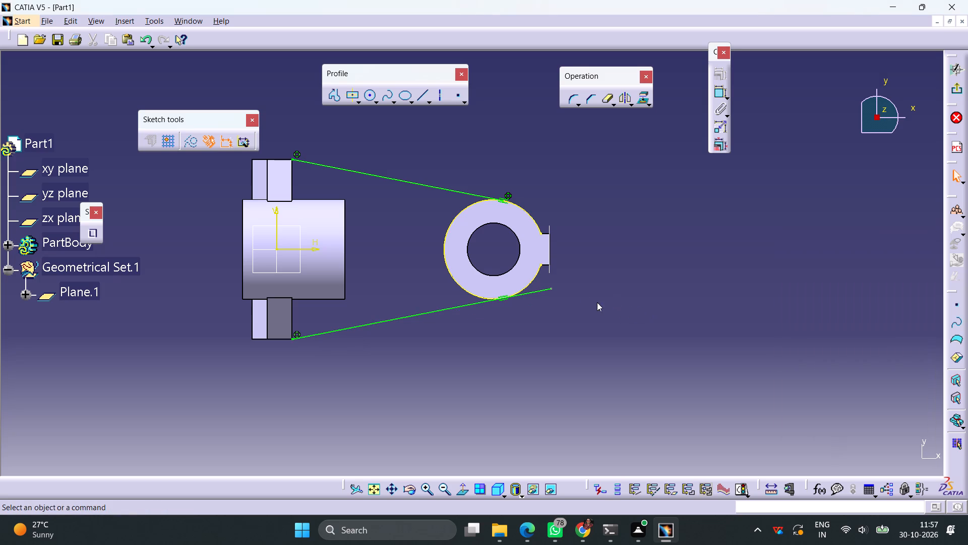
Constrain the lower line's free endpoint coincident with the projected circle.
{"action": "left_click", "coordinate": [552, 288]}
{"action": "left_click", "coordinate": [526, 285], "text": "ctrl"}
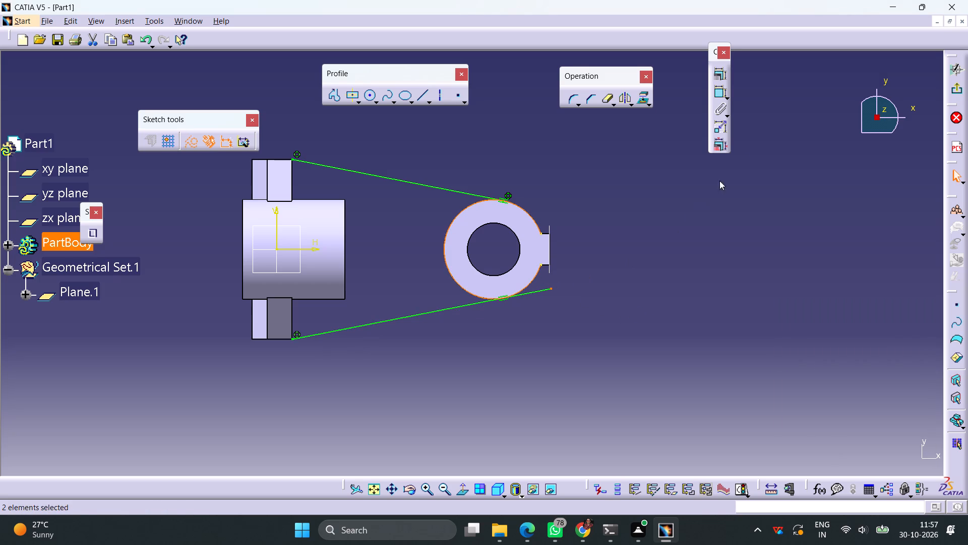
{"action": "left_click", "coordinate": [719, 74]}
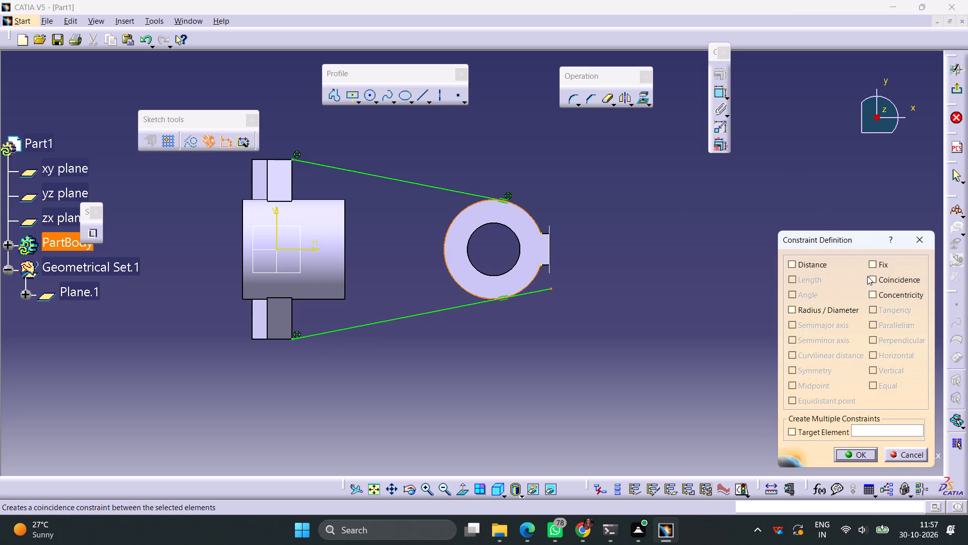
{"action": "left_click", "coordinate": [876, 279]}
{"action": "left_click", "coordinate": [863, 452]}
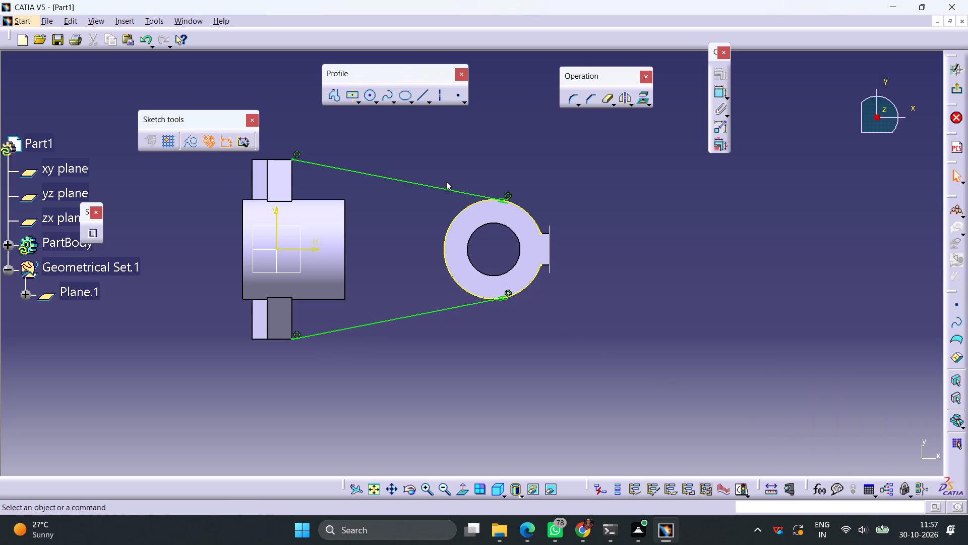
Close the profile at the plate with a vertical line joining the start points of the upper and lower tangent lines.
{"action": "left_click", "coordinate": [420, 100]}
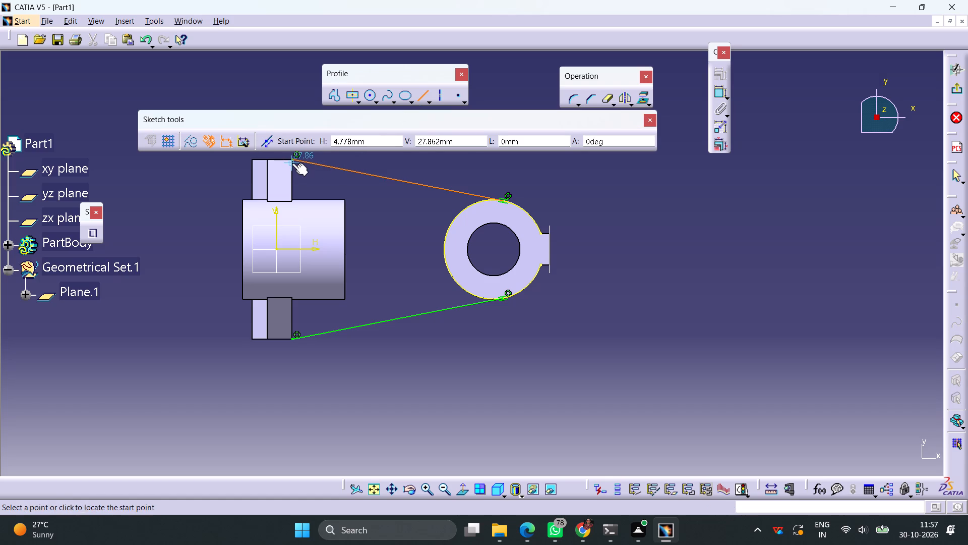
{"action": "left_click", "coordinate": [293, 160]}
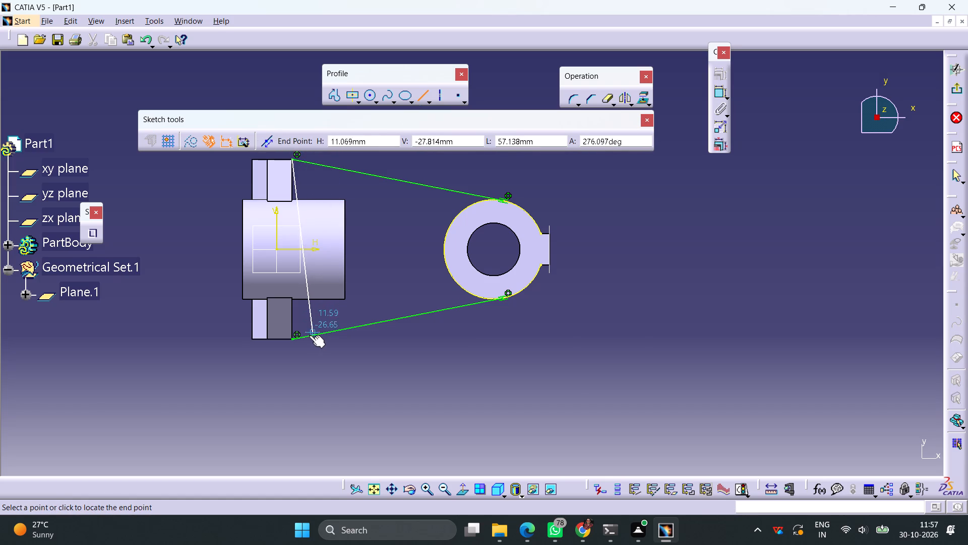
{"action": "left_click", "coordinate": [294, 339]}
{"action": "left_click", "coordinate": [419, 355]}
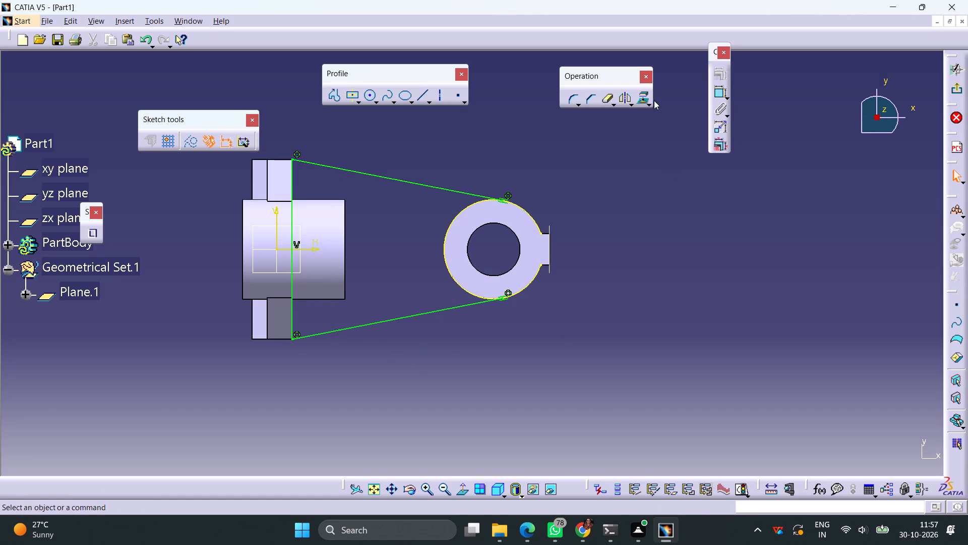
Quick Trim the projected circle's arcs on the small-boss side beyond the tangent points, and exit the sketch.
{"action": "left_click", "coordinate": [603, 99]}
{"action": "left_click", "coordinate": [528, 218]}
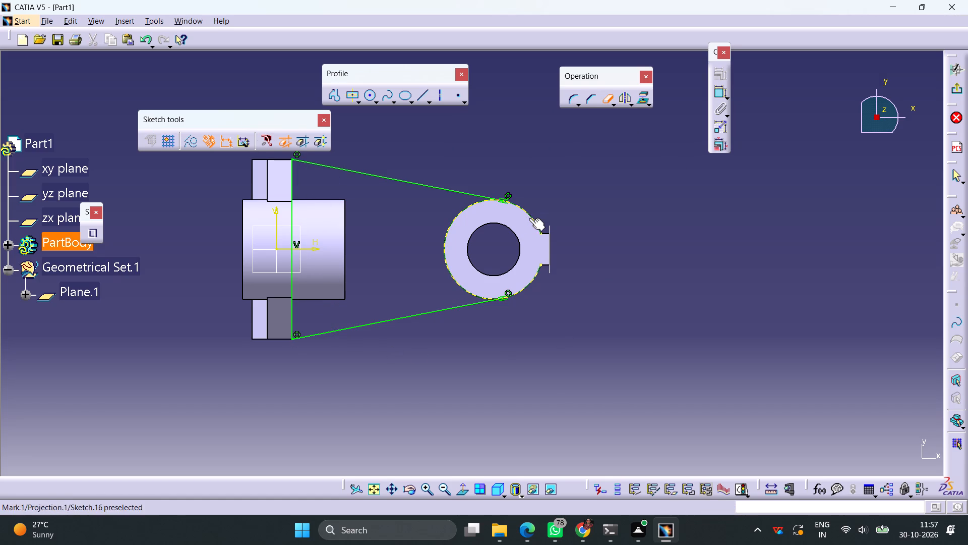
{"action": "left_click", "coordinate": [605, 99]}
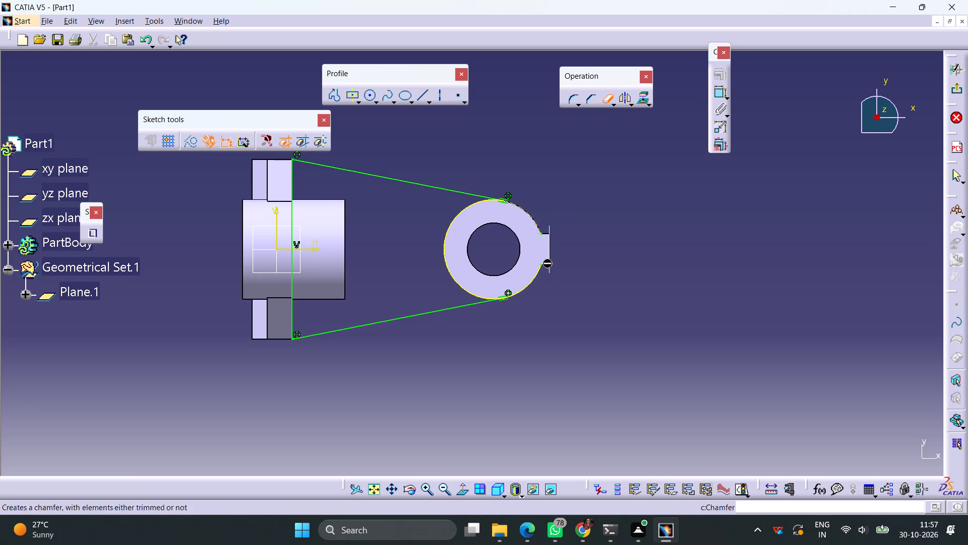
{"action": "left_click", "coordinate": [535, 277]}
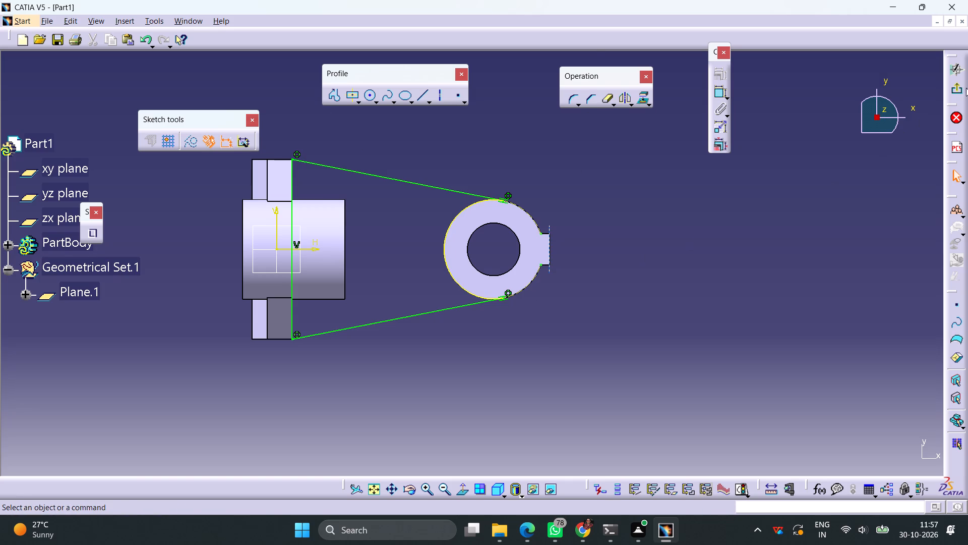
{"action": "left_click", "coordinate": [958, 88]}
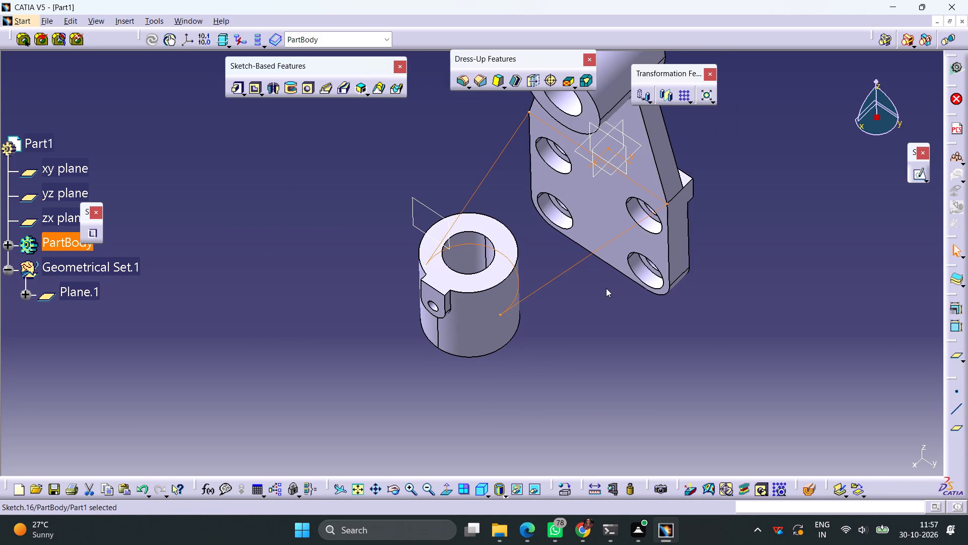
Pad the tangent-sided arm profile 8 mm in the reversed direction.
{"action": "middle_click_drag", "start_coordinate": [611, 365], "coordinate": [514, 295]}
{"action": "right_click_drag", "start_coordinate": [605, 363], "coordinate": [514, 295]}
{"action": "left_click", "coordinate": [238, 87]}
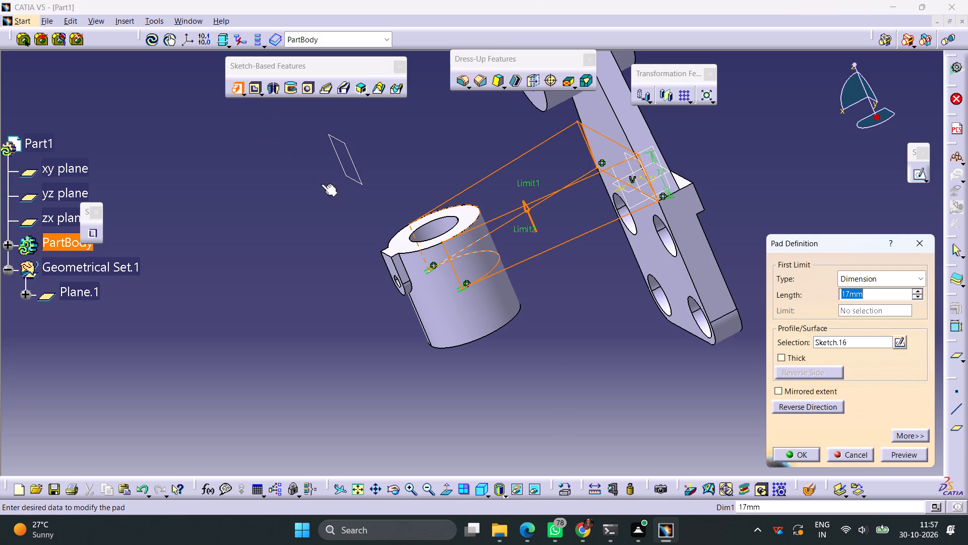
{"action": "key", "text": "8"}
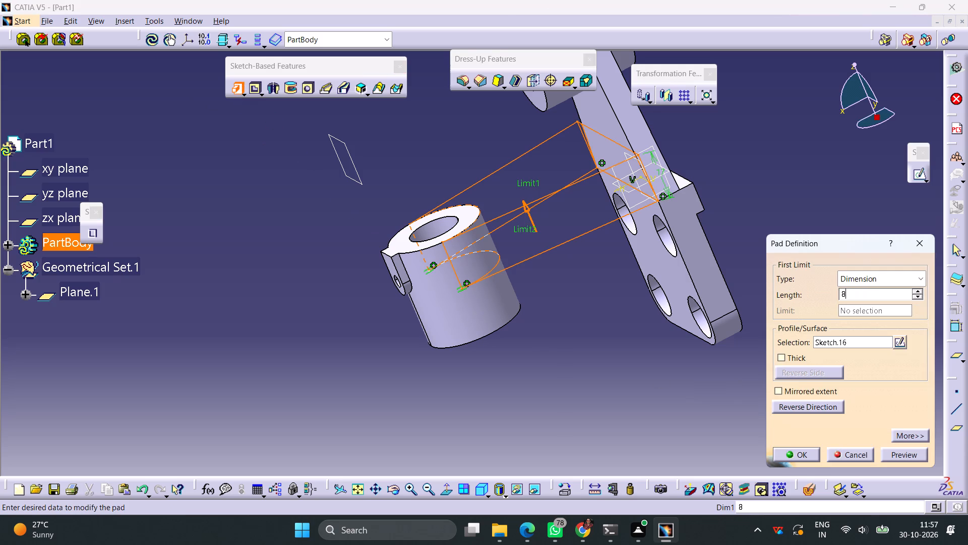
{"action": "left_click", "coordinate": [662, 419]}
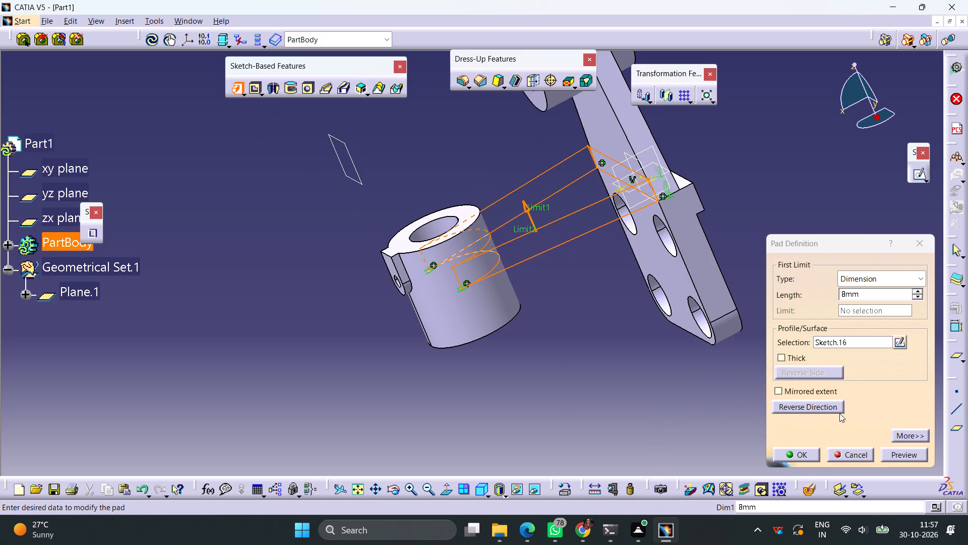
{"action": "left_click", "coordinate": [826, 411]}
{"action": "left_click", "coordinate": [808, 454]}
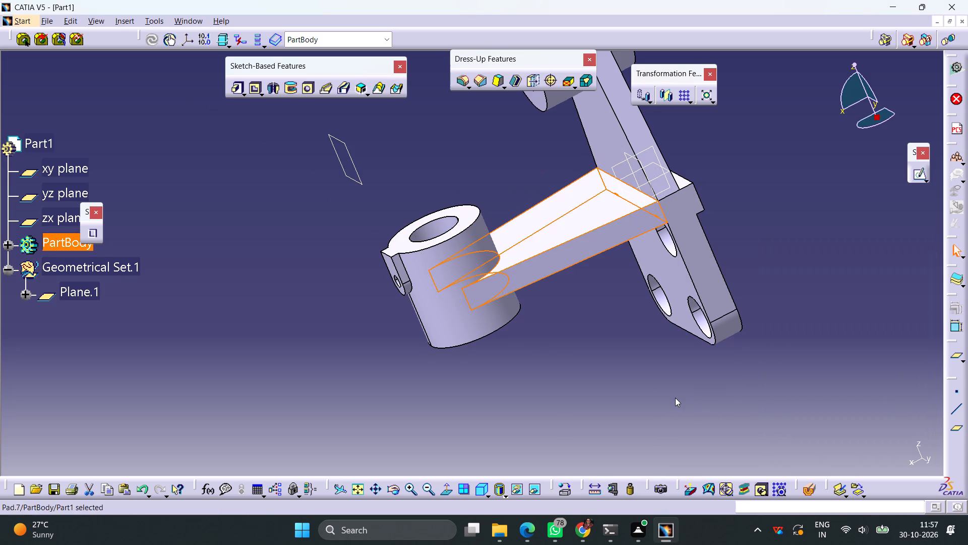
{"action": "left_click", "coordinate": [672, 399]}
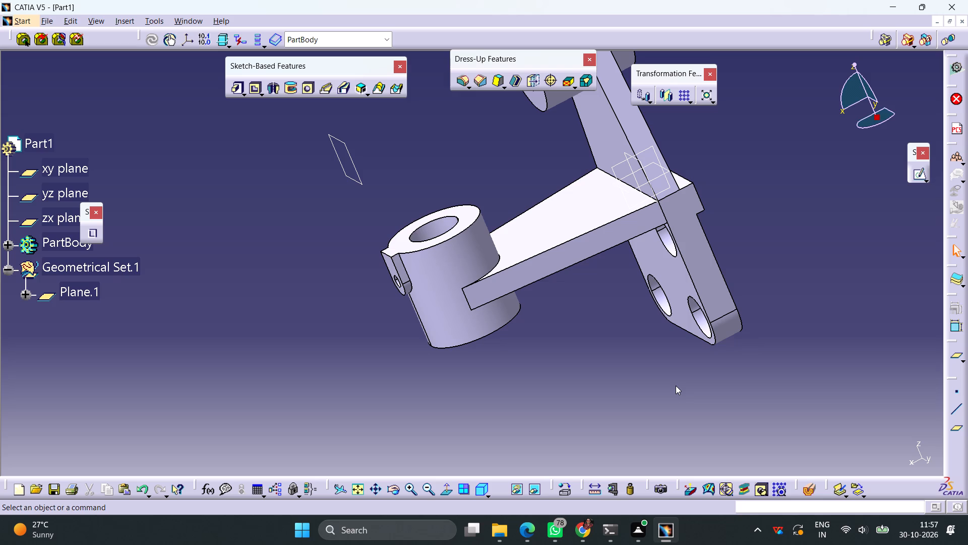
Start a sketch on the zx plane and draw a horizontal line about 28 mm long between the vertical cylinder and the web.
{"action": "left_click", "coordinate": [619, 162]}
{"action": "left_click", "coordinate": [916, 176]}
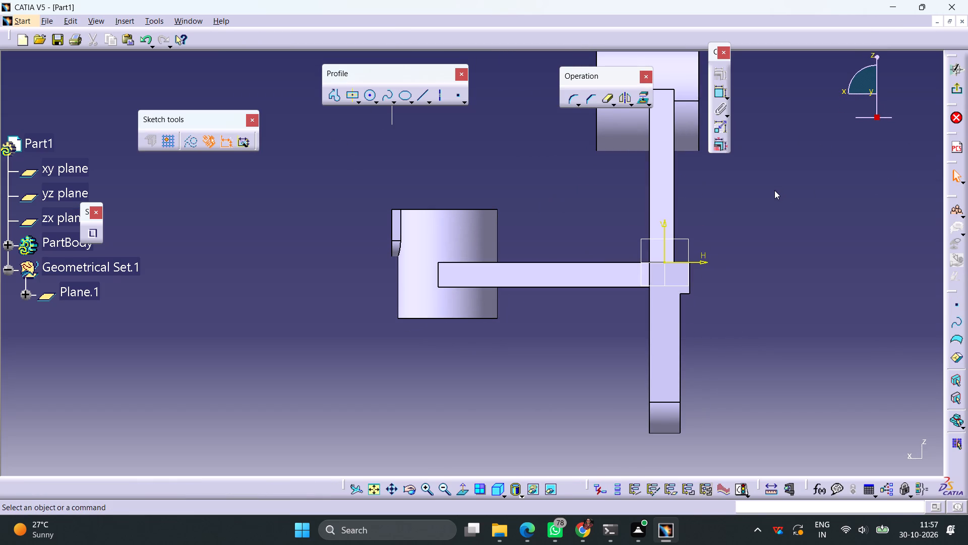
{"action": "middle_click_drag", "start_coordinate": [533, 180], "coordinate": [510, 249]}
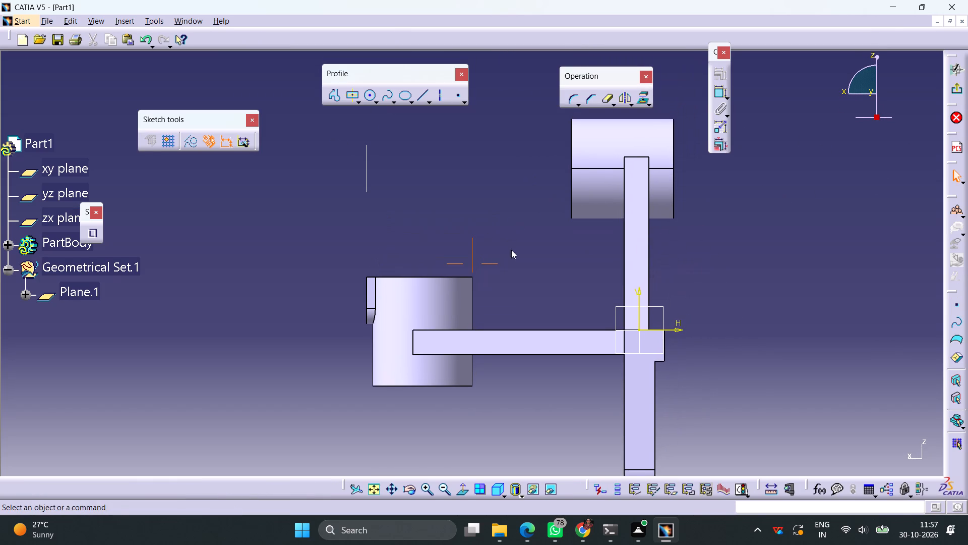
{"action": "left_click", "coordinate": [418, 98]}
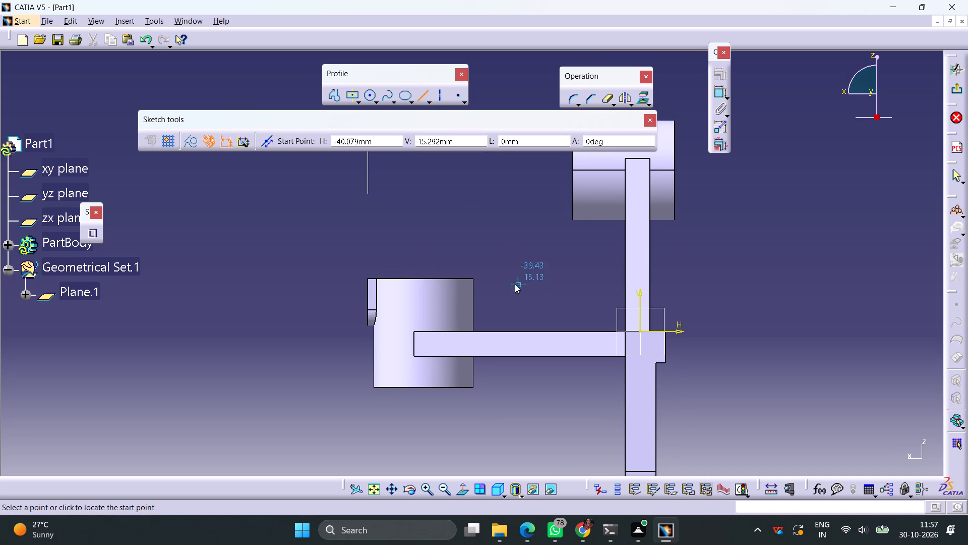
{"action": "left_click", "coordinate": [479, 284]}
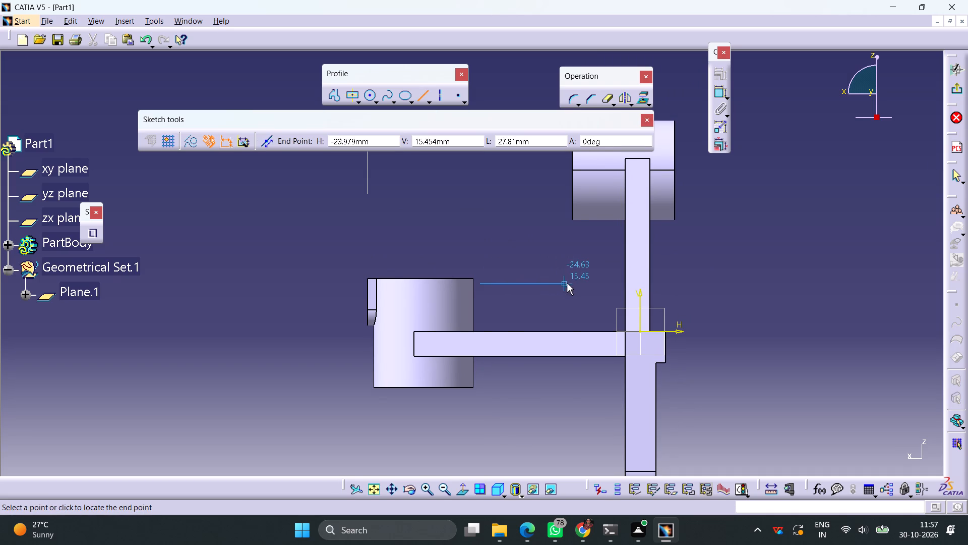
{"action": "left_click", "coordinate": [567, 283]}
Constrain the horizontal line coincident with the vertical cylinder's top edge.
{"action": "left_click", "coordinate": [457, 279], "text": "ctrl"}
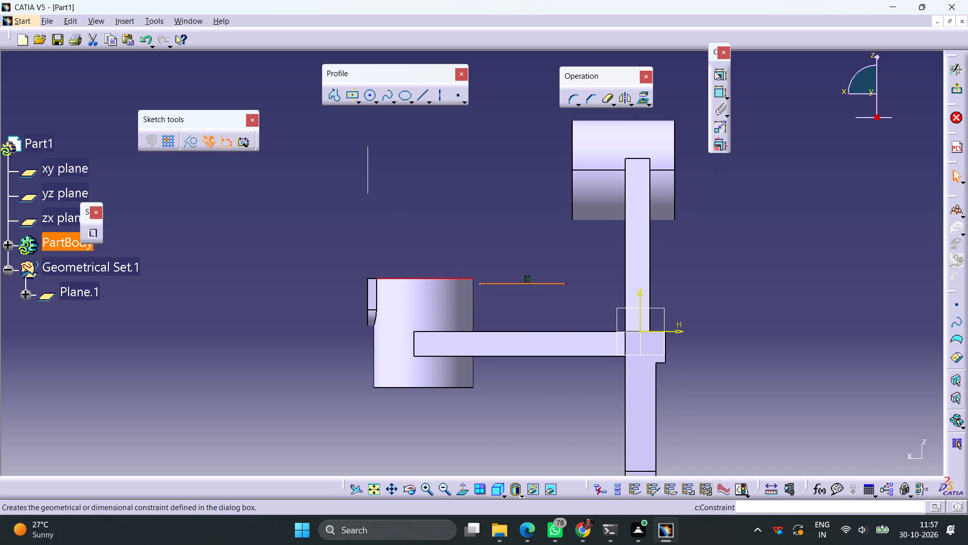
{"action": "left_click", "coordinate": [714, 71]}
{"action": "left_click", "coordinate": [899, 281]}
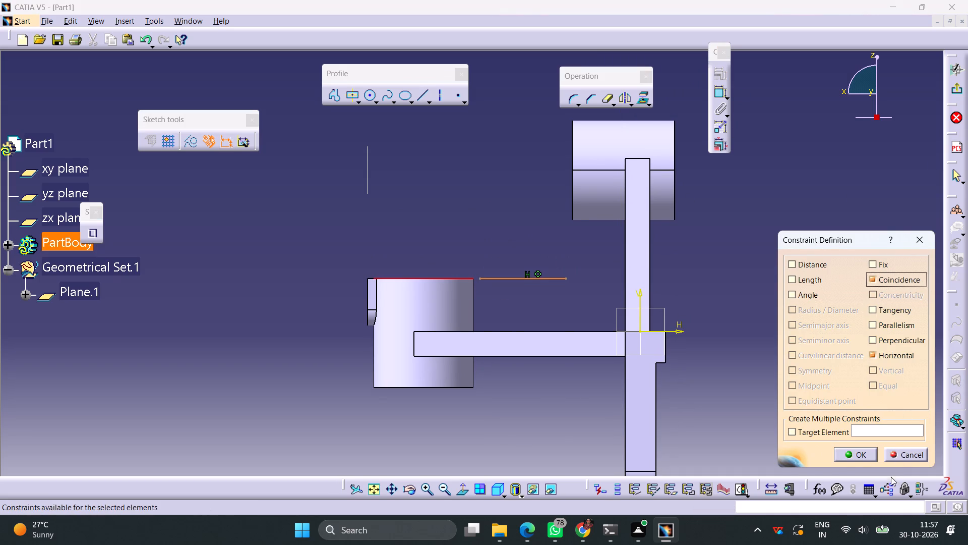
{"action": "left_click", "coordinate": [855, 458]}
Draw a vertical line about 33 mm long crossing the horizontal line near its web-side end.
{"action": "left_click", "coordinate": [423, 98]}
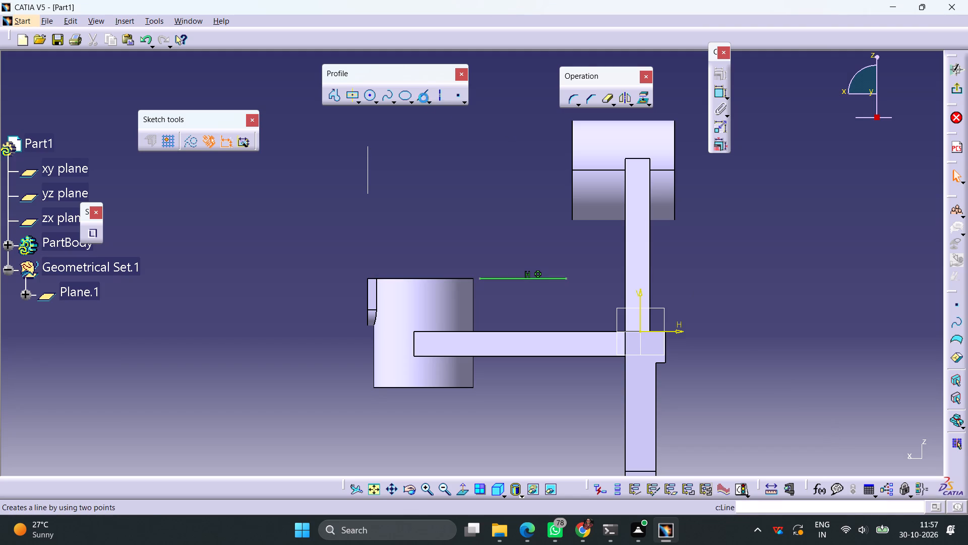
{"action": "left_click", "coordinate": [558, 201]}
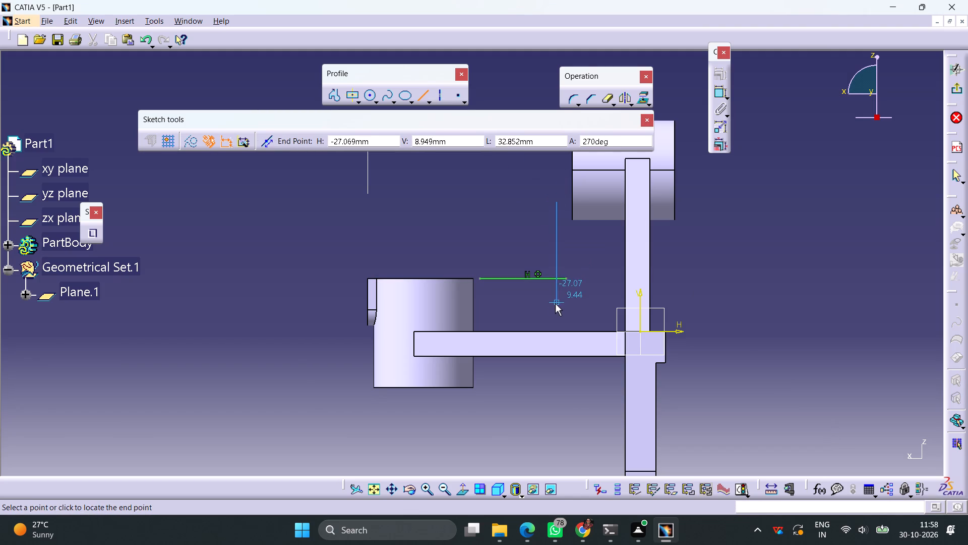
{"action": "left_click", "coordinate": [555, 304]}
Constrain the vertical line coincident with the horizontal cylinder's end face edge nearest the vertical cylinder.
{"action": "left_click", "coordinate": [572, 211], "text": "ctrl"}
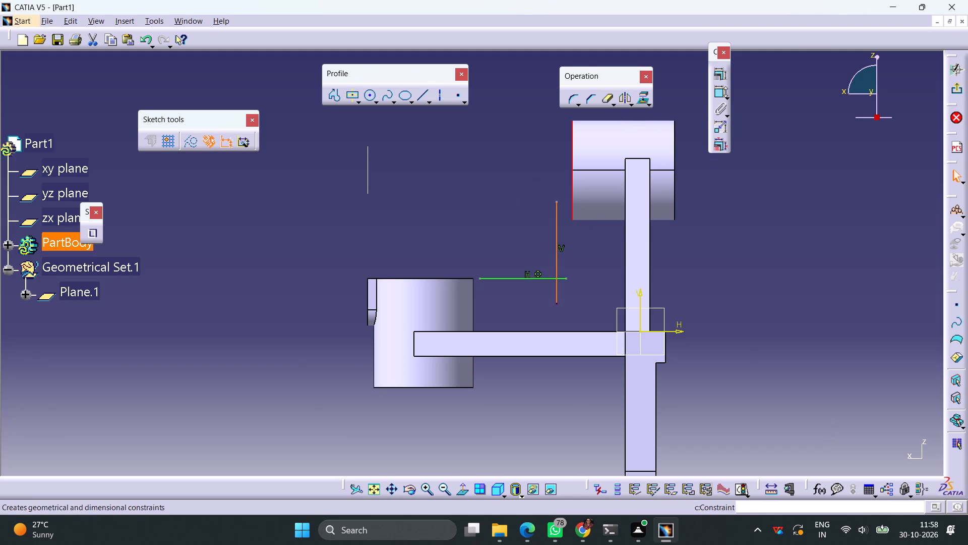
{"action": "left_click", "coordinate": [717, 76]}
{"action": "left_click", "coordinate": [902, 279]}
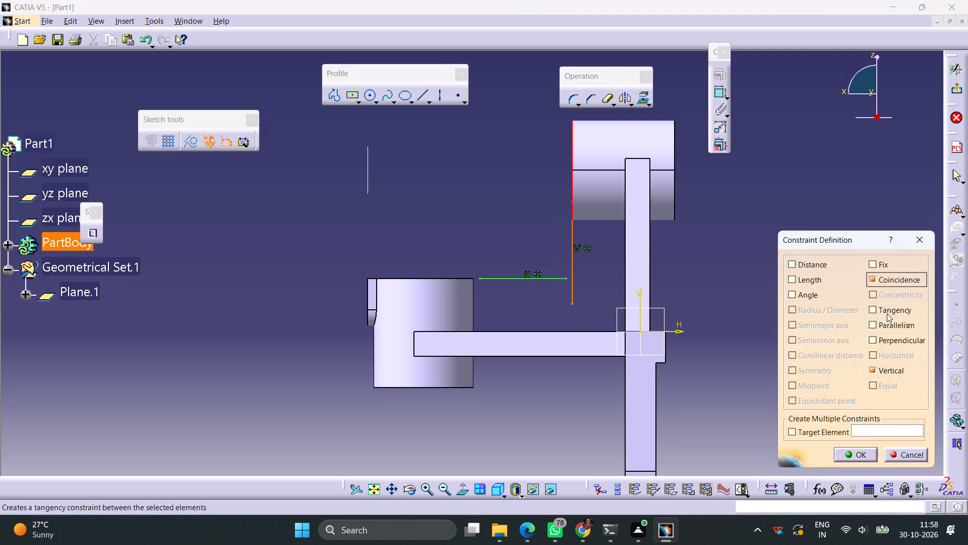
{"action": "left_click", "coordinate": [858, 457]}
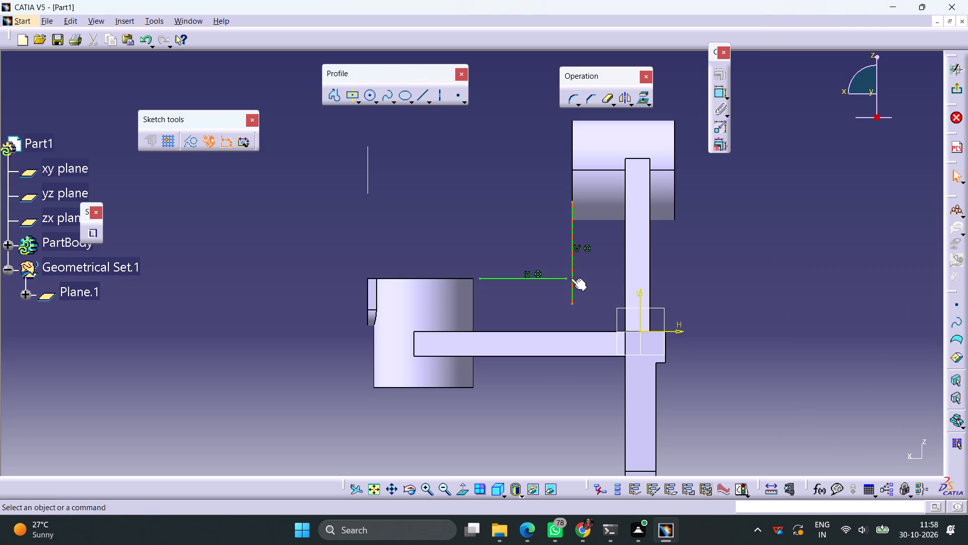
Constrain the horizontal line's web-side endpoint coincident with the vertical line.
{"action": "left_click", "coordinate": [568, 279]}
{"action": "left_click", "coordinate": [572, 274], "text": "ctrl"}
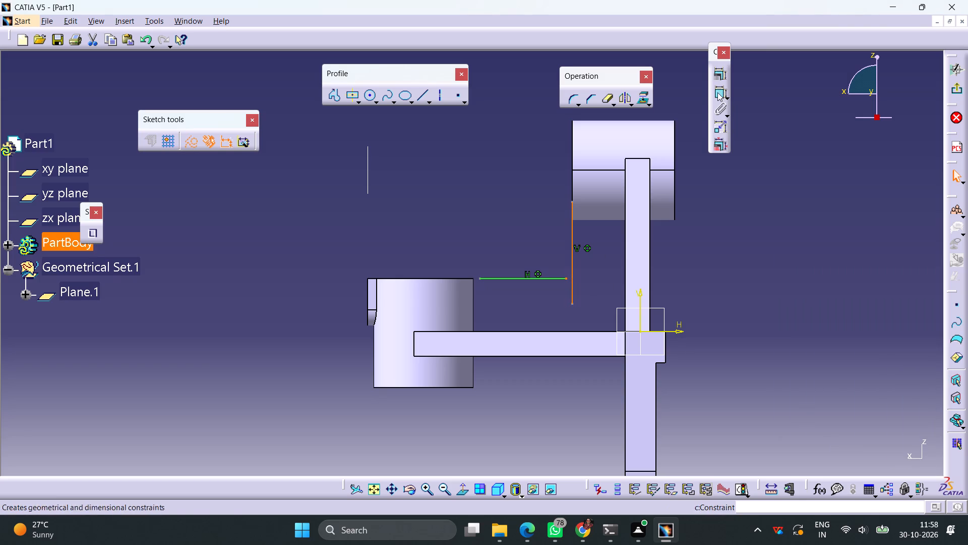
{"action": "left_click", "coordinate": [717, 74]}
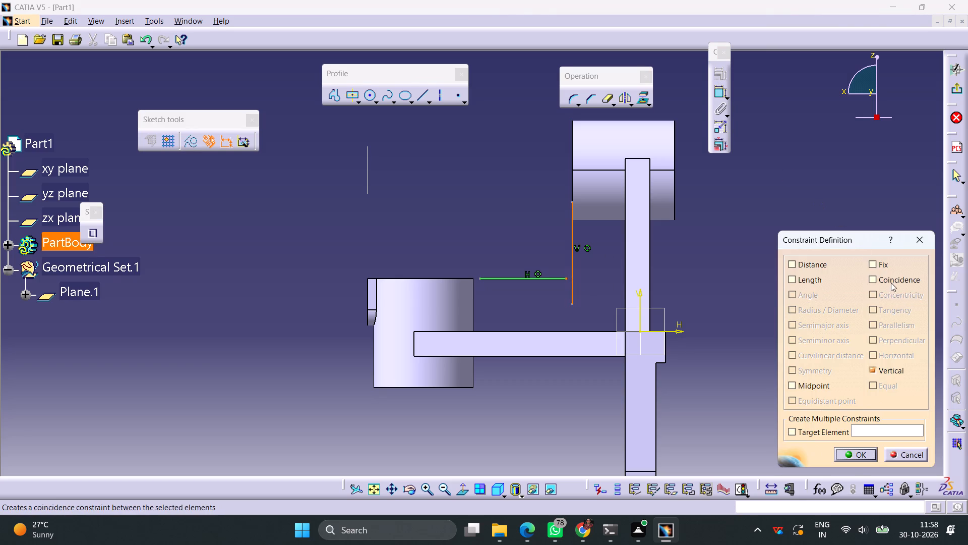
{"action": "left_click", "coordinate": [889, 282]}
{"action": "left_click", "coordinate": [865, 459]}
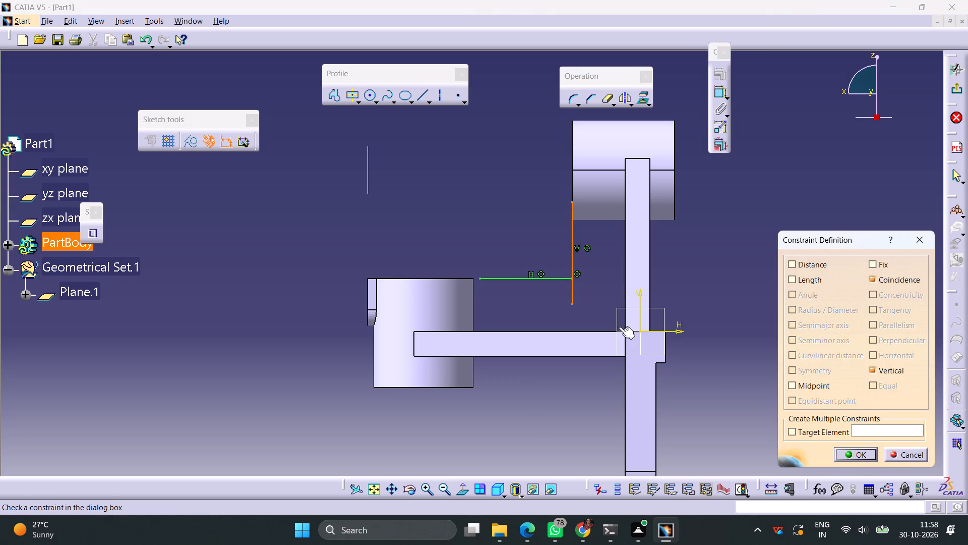
{"action": "left_click", "coordinate": [573, 304]}
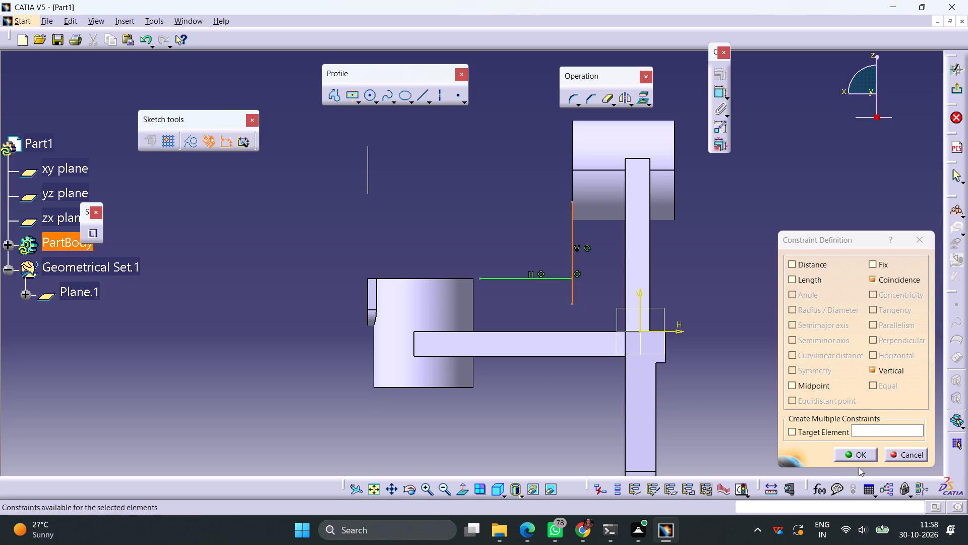
{"action": "left_click", "coordinate": [859, 452]}
Constrain the vertical line's lower endpoint coincident with the horizontal line to form a corner.
{"action": "left_click", "coordinate": [573, 304]}
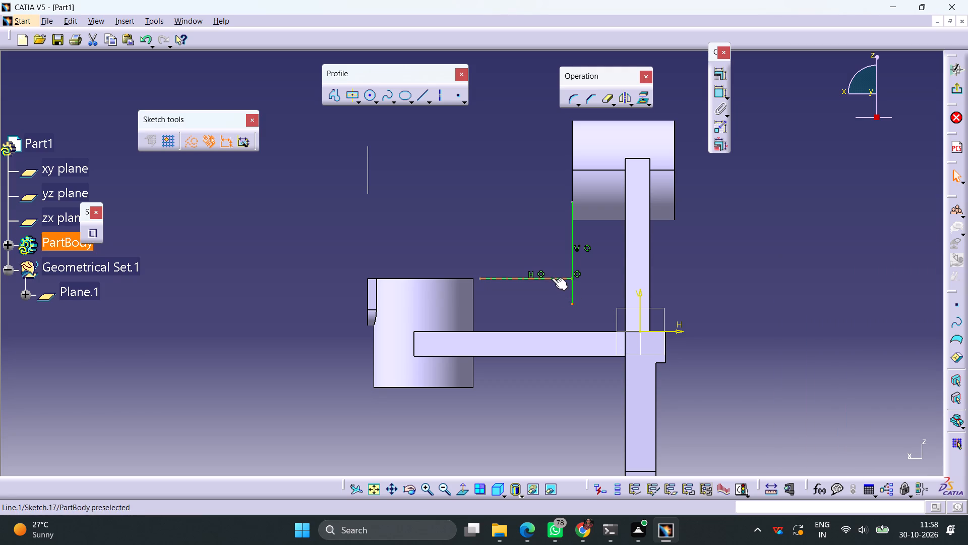
{"action": "left_click", "coordinate": [552, 278], "text": "ctrl"}
{"action": "left_click", "coordinate": [720, 76]}
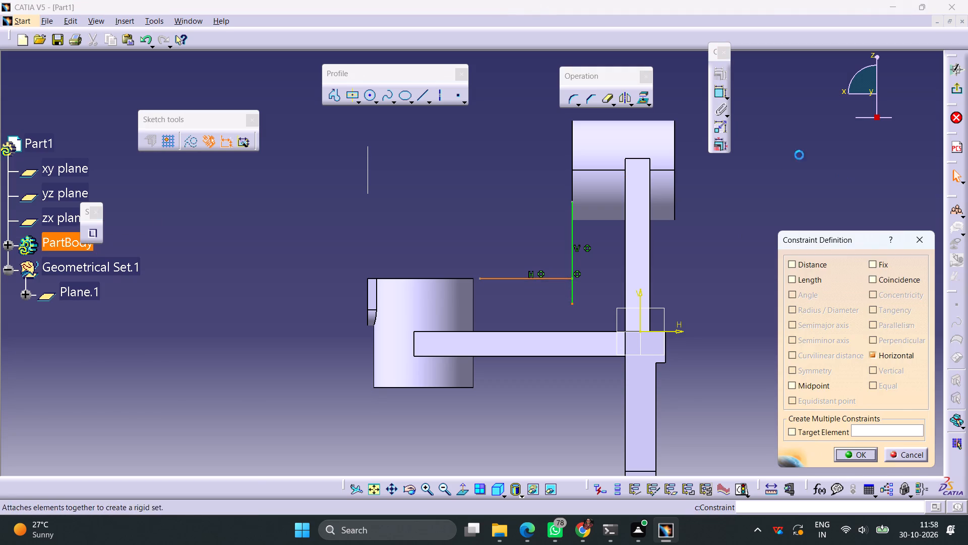
{"action": "left_click", "coordinate": [881, 280]}
{"action": "left_click", "coordinate": [861, 453]}
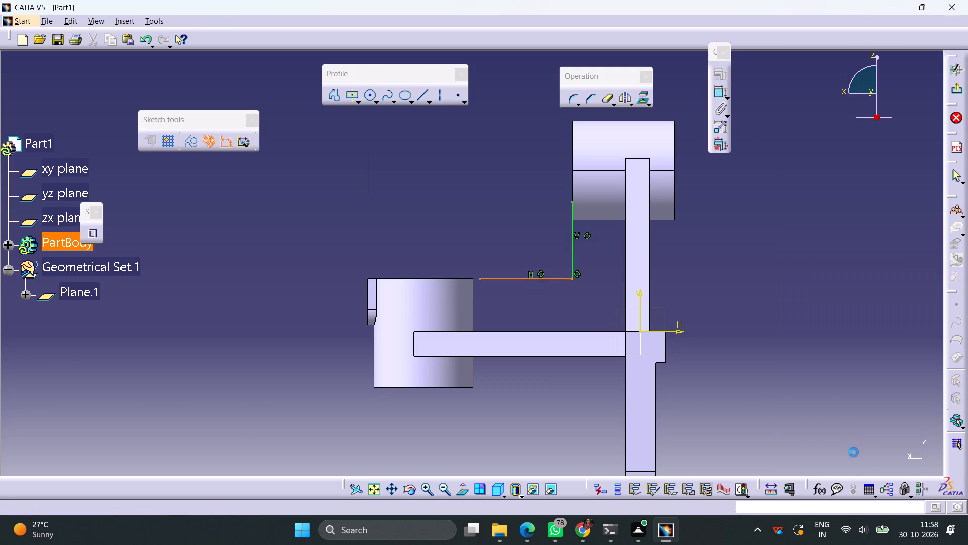
Extend the horizontal line's free endpoint to the vertical cylinder's top corner.
{"action": "middle_click_drag", "start_coordinate": [495, 283], "coordinate": [512, 156], "text": "ctrl"}
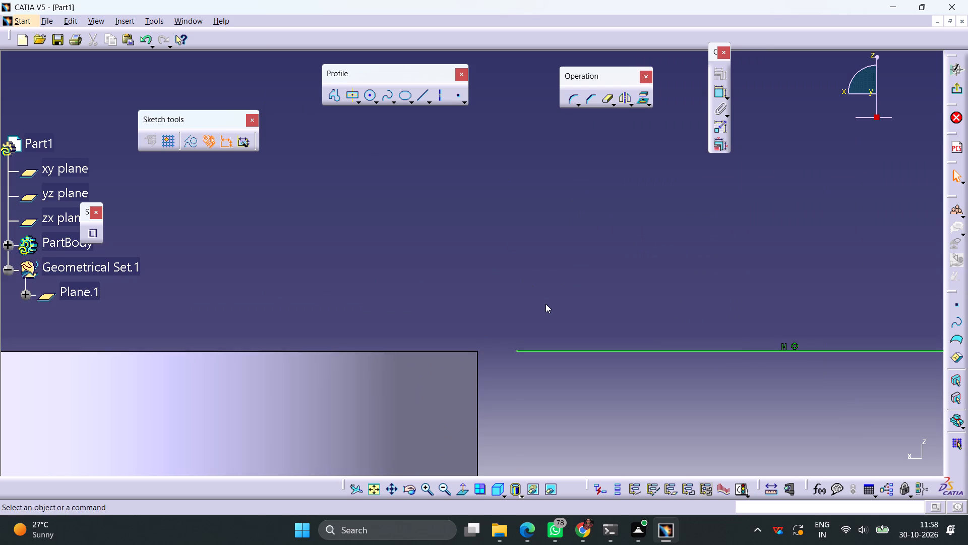
{"action": "middle_click_drag", "start_coordinate": [546, 304], "coordinate": [584, 181]}
{"action": "left_click_drag", "start_coordinate": [555, 228], "coordinate": [512, 230]}
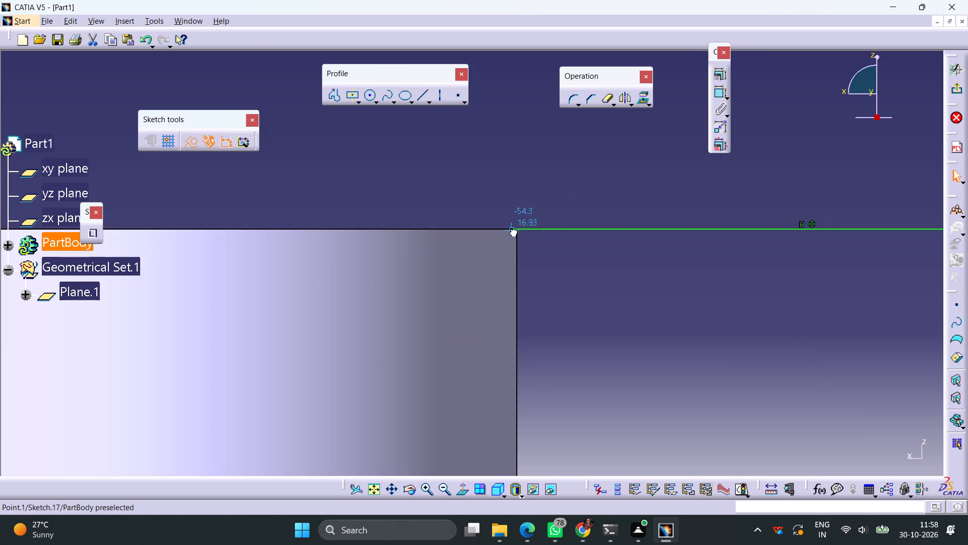
{"action": "left_click_drag", "start_coordinate": [512, 230], "coordinate": [510, 230]}
Move the vertical line's upper endpoint down to just inside the lower rim of the horizontal cylinder's end face.
{"action": "middle_click_drag", "start_coordinate": [611, 199], "coordinate": [612, 285], "text": "ctrl"}
{"action": "middle_click_drag", "start_coordinate": [704, 192], "coordinate": [653, 311]}
{"action": "middle_click_drag", "start_coordinate": [567, 260], "coordinate": [610, 275]}
{"action": "right_click_drag", "start_coordinate": [567, 260], "coordinate": [610, 275]}
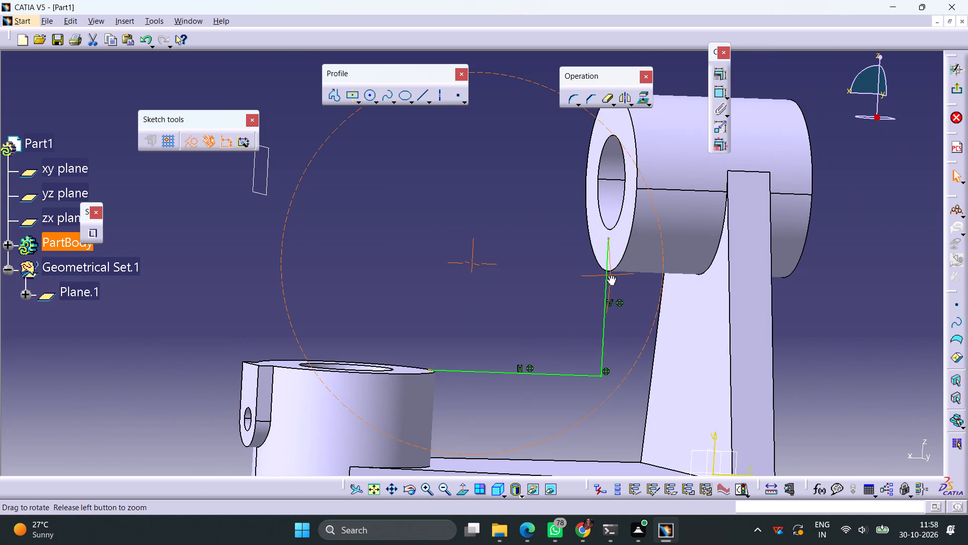
{"action": "right_click_drag", "start_coordinate": [610, 275], "coordinate": [608, 281]}
{"action": "middle_click_drag", "start_coordinate": [610, 275], "coordinate": [608, 281]}
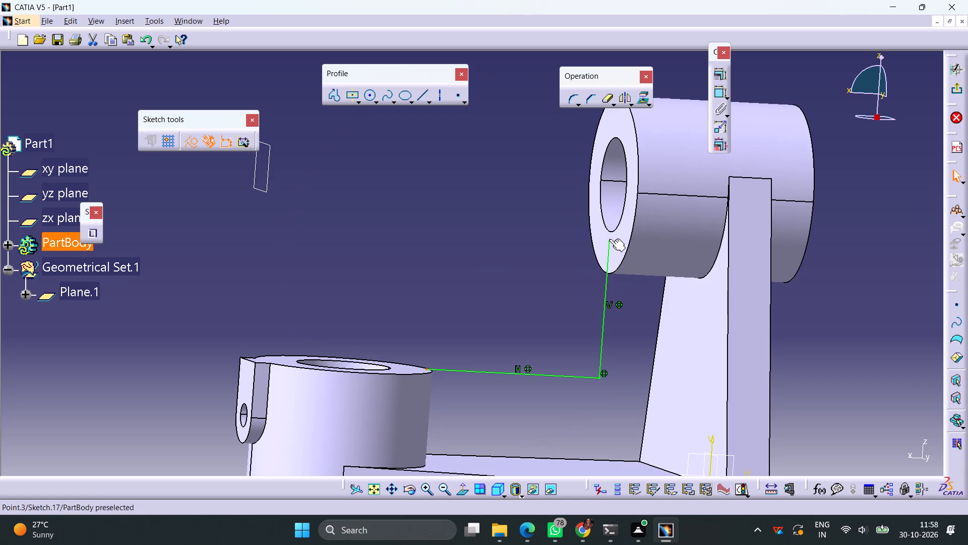
{"action": "left_click_drag", "start_coordinate": [609, 239], "coordinate": [615, 262]}
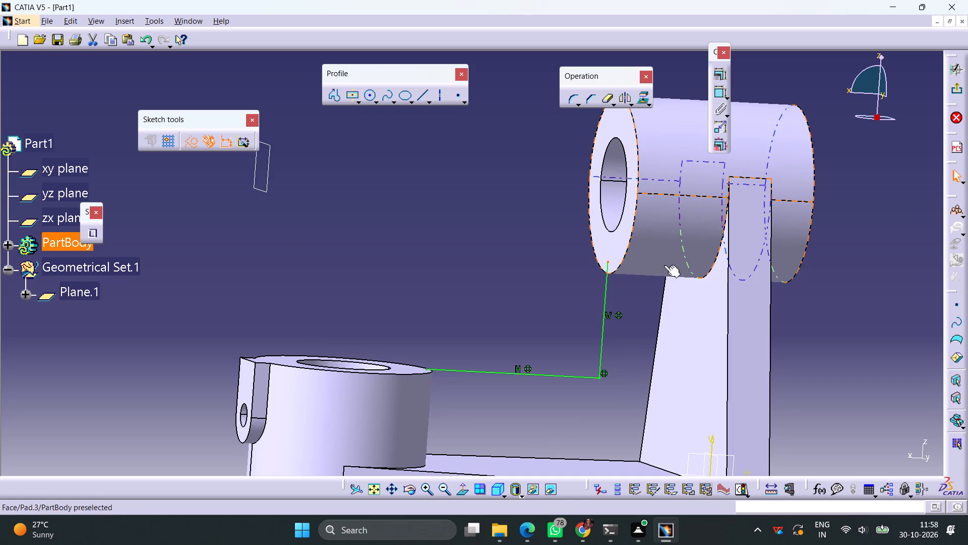
Extend the horizontal line's free endpoint slightly inside the vertical cylinder's top face, and exit the sketch.
{"action": "middle_click_drag", "start_coordinate": [513, 309], "coordinate": [448, 389]}
{"action": "right_click_drag", "start_coordinate": [512, 310], "coordinate": [448, 389]}
{"action": "middle_click_drag", "start_coordinate": [448, 389], "coordinate": [448, 389]}
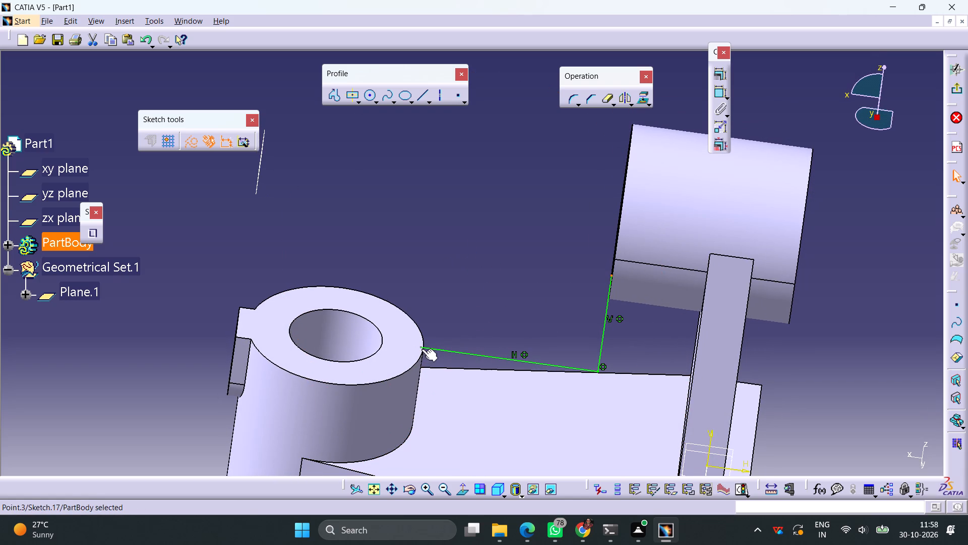
{"action": "left_click_drag", "start_coordinate": [421, 348], "coordinate": [413, 346]}
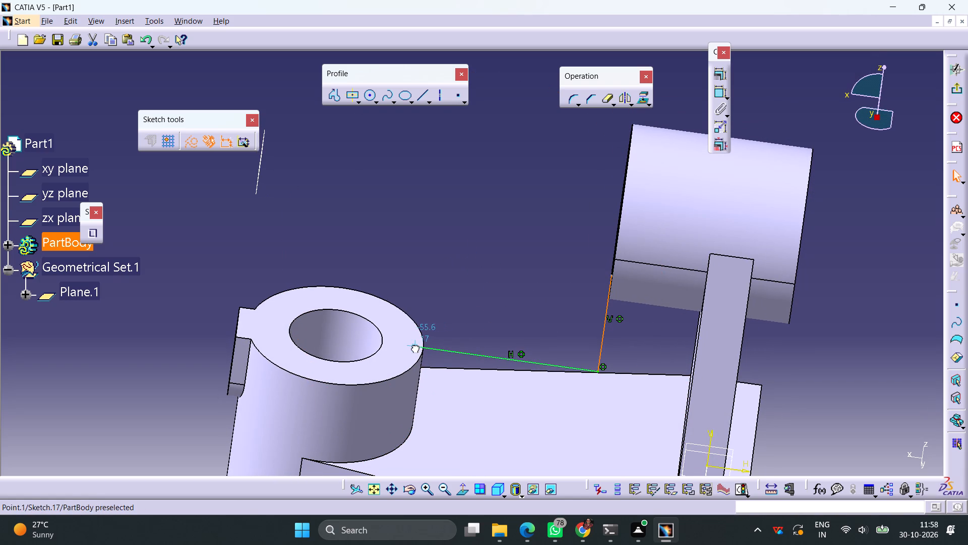
{"action": "left_click_drag", "start_coordinate": [413, 346], "coordinate": [411, 347]}
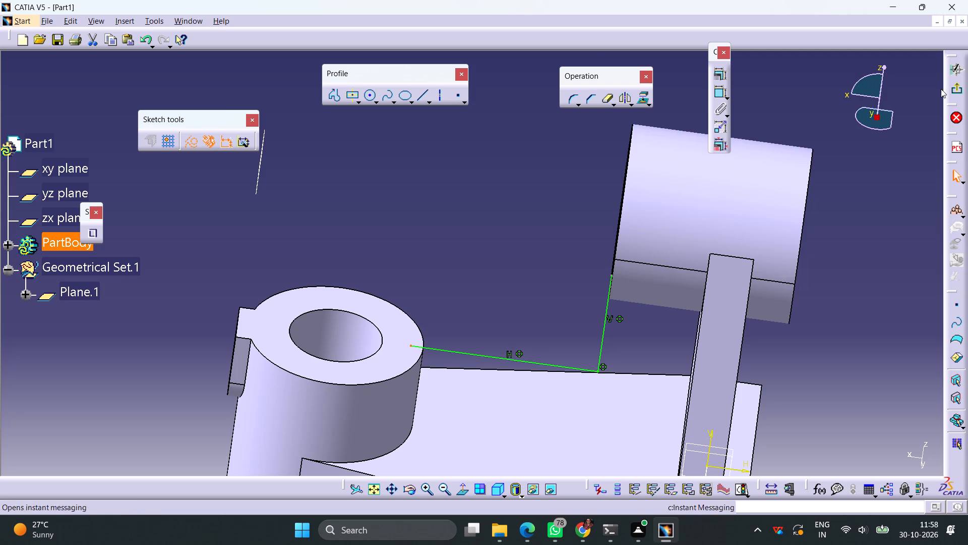
{"action": "left_click", "coordinate": [951, 89]}
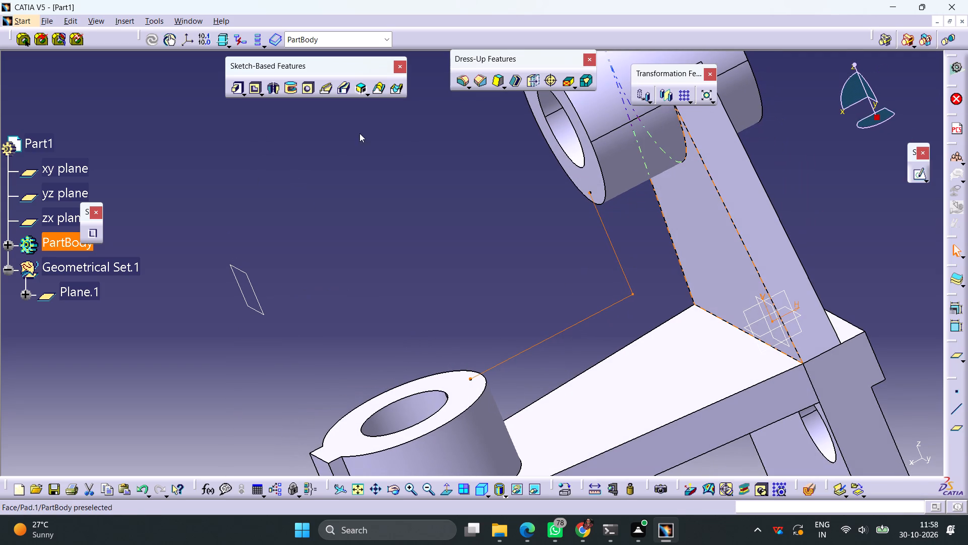
Create a Stiffener from the L-shaped sketch with a thickness of 7 mm, in From Side mode with Neutral Fiber.
{"action": "left_click", "coordinate": [367, 95]}
{"action": "left_click", "coordinate": [383, 111]}
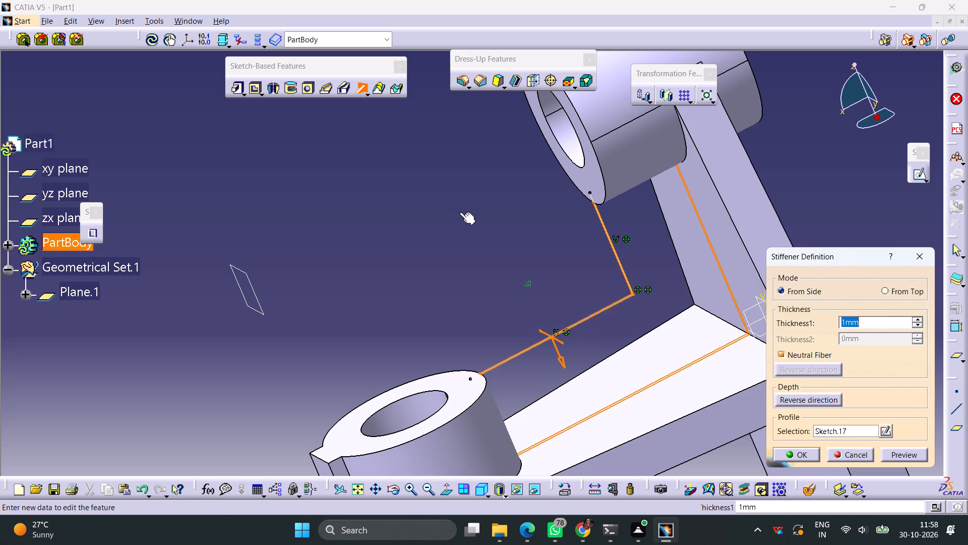
{"action": "key", "text": "7"}
{"action": "key", "text": "Return"}
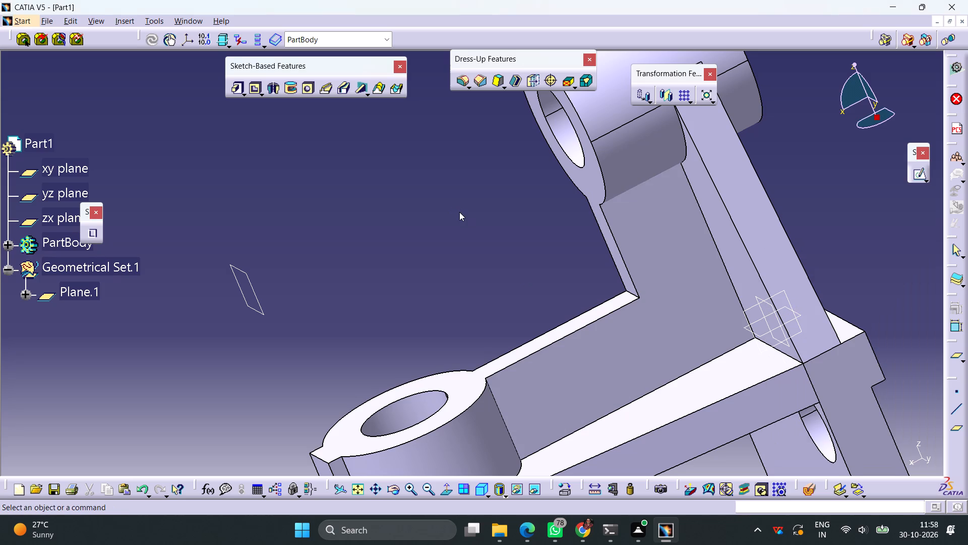
{"action": "middle_click_drag", "start_coordinate": [528, 256], "coordinate": [529, 290], "text": "ctrl"}
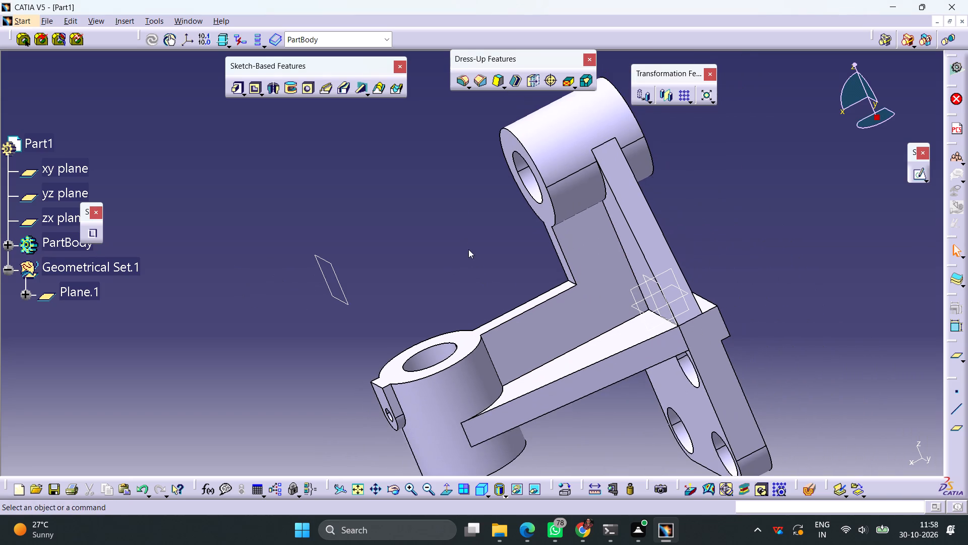
Sketch on the zx plane a slanted line from beside the vertical cylinder's lower part down towards the holed plate's bottom end.
{"action": "middle_click_drag", "start_coordinate": [468, 249], "coordinate": [482, 224]}
{"action": "right_click_drag", "start_coordinate": [468, 249], "coordinate": [482, 224]}
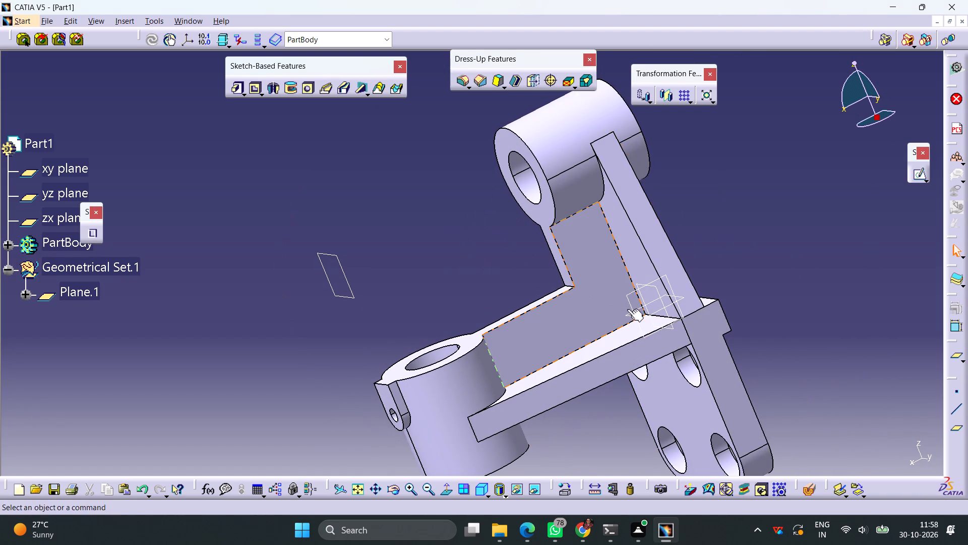
{"action": "left_click", "coordinate": [629, 303]}
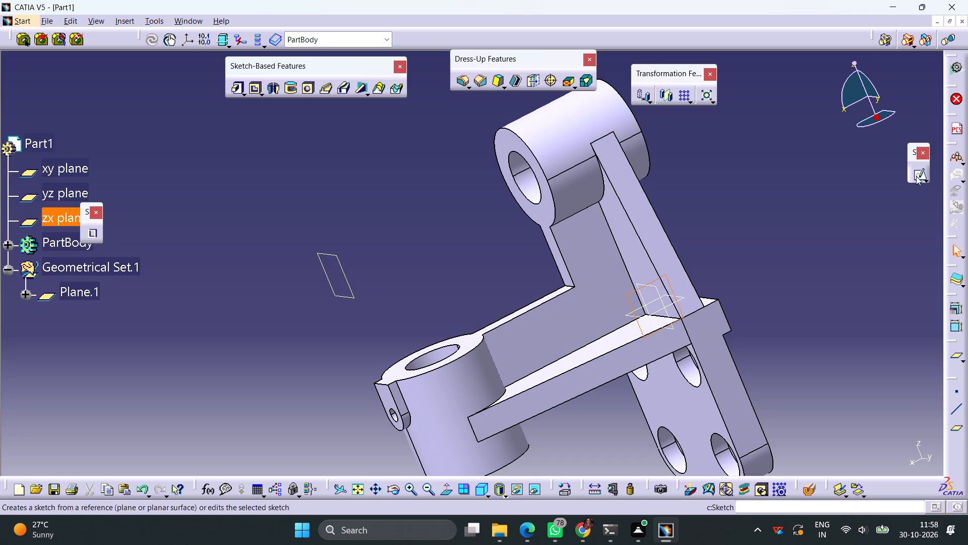
{"action": "left_click", "coordinate": [915, 175]}
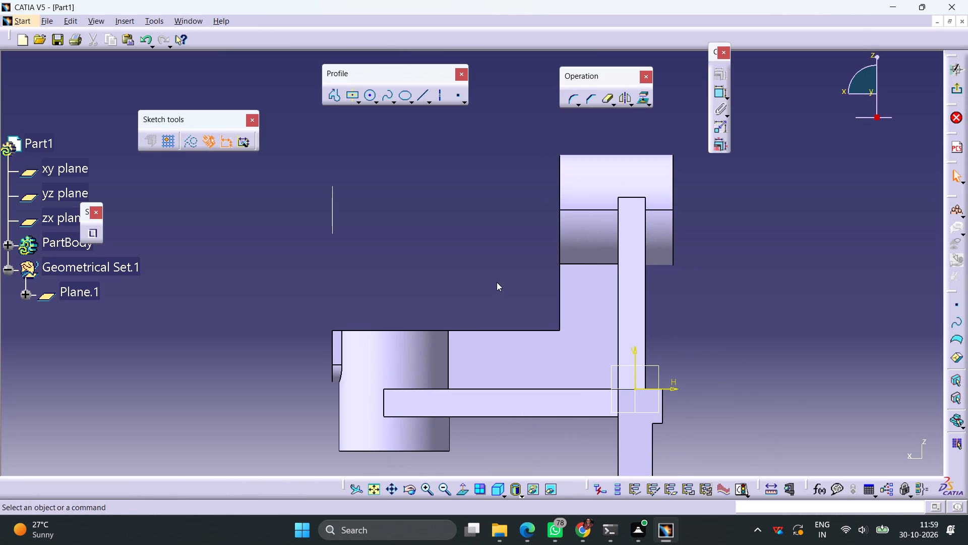
{"action": "middle_click_drag", "start_coordinate": [494, 294], "coordinate": [463, 143]}
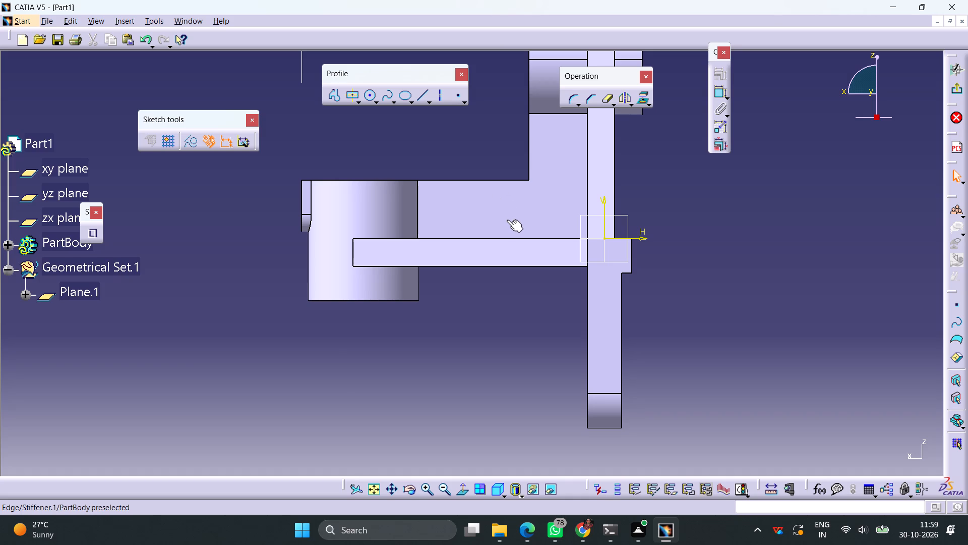
{"action": "left_click", "coordinate": [419, 101]}
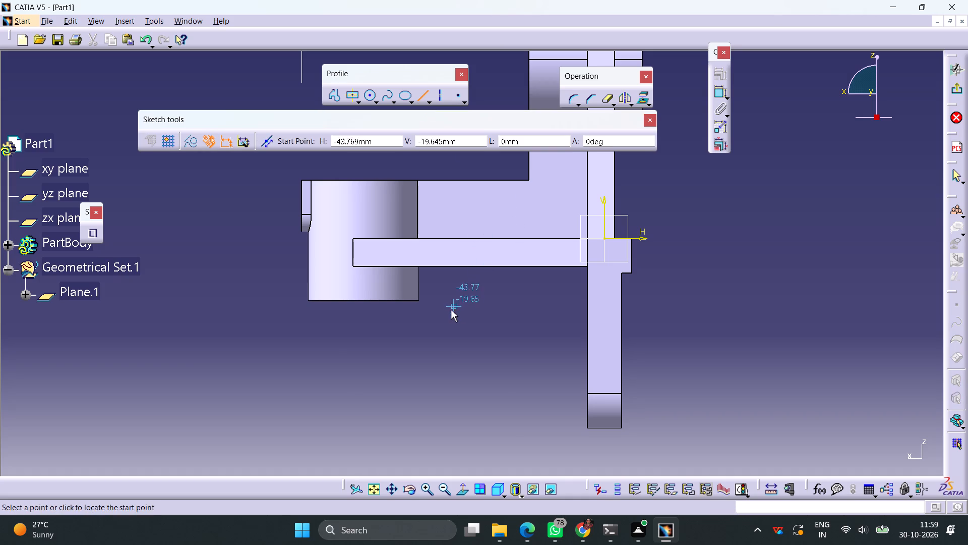
{"action": "left_click", "coordinate": [422, 284]}
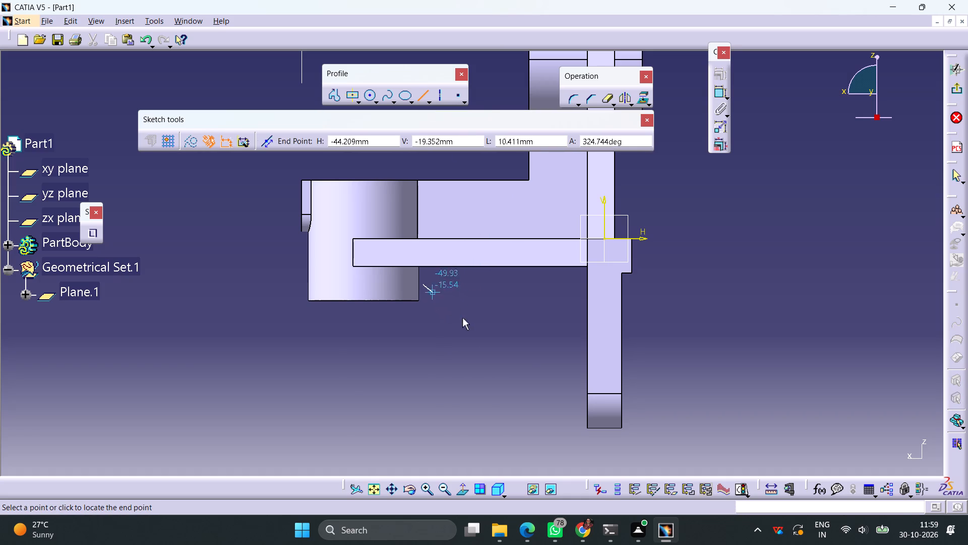
{"action": "left_click", "coordinate": [571, 403]}
{"action": "left_click", "coordinate": [497, 302]}
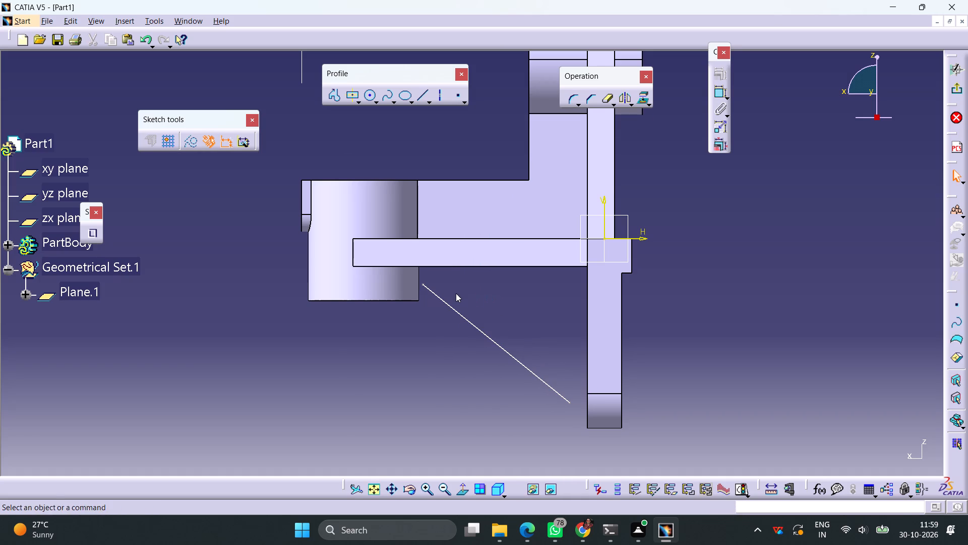
Constrain the slanted line's upper endpoint 3 mm below the horizontal arm's lower edge.
{"action": "left_click", "coordinate": [422, 284]}
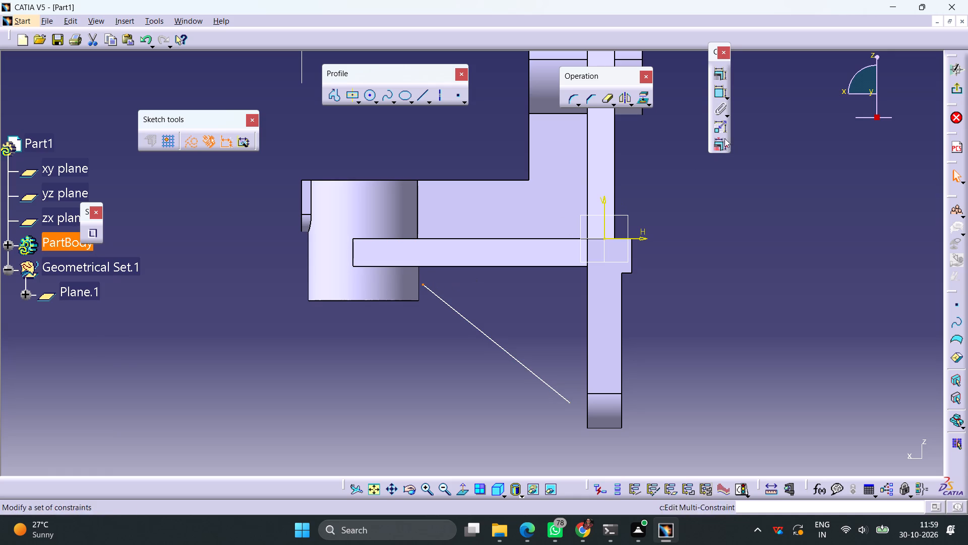
{"action": "left_click", "coordinate": [716, 91]}
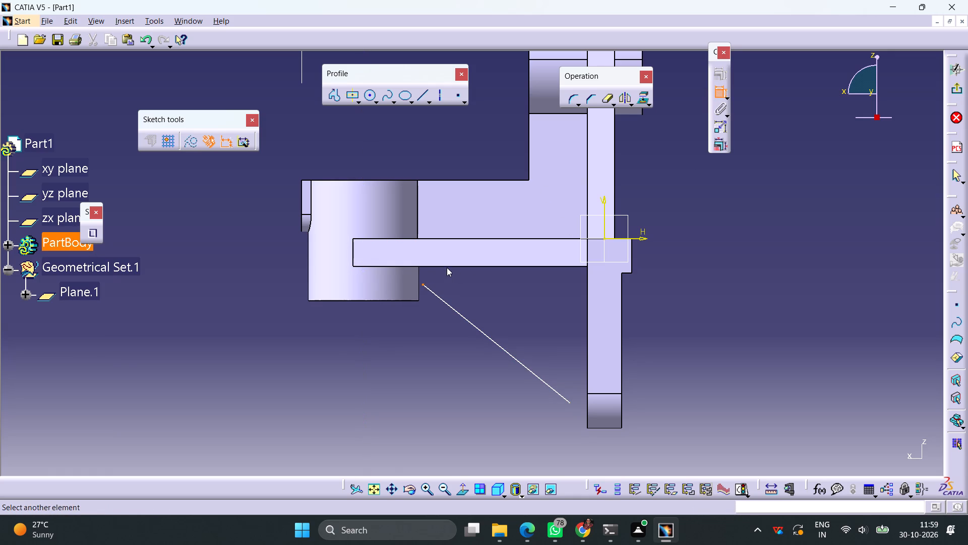
{"action": "left_click", "coordinate": [446, 266]}
{"action": "left_click", "coordinate": [382, 361]}
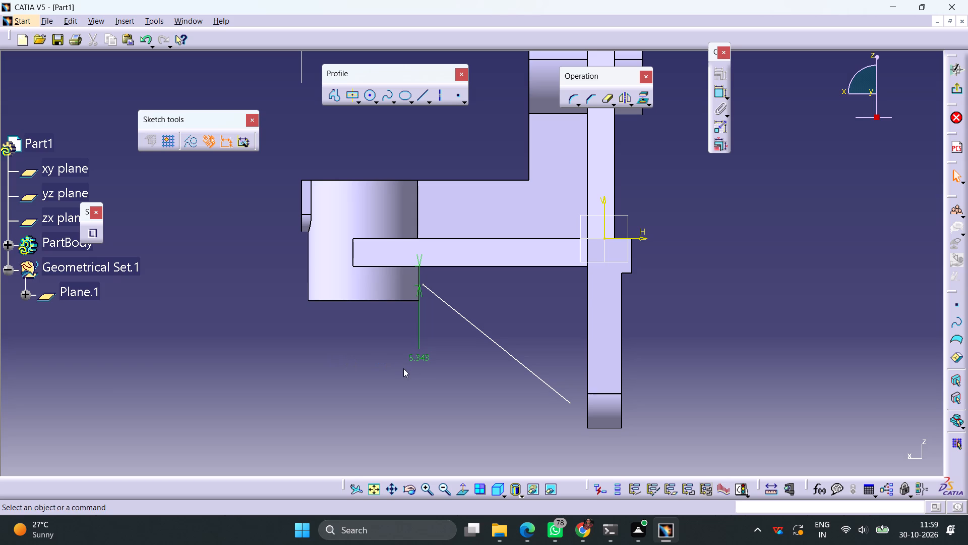
{"action": "double_click", "coordinate": [421, 357]}
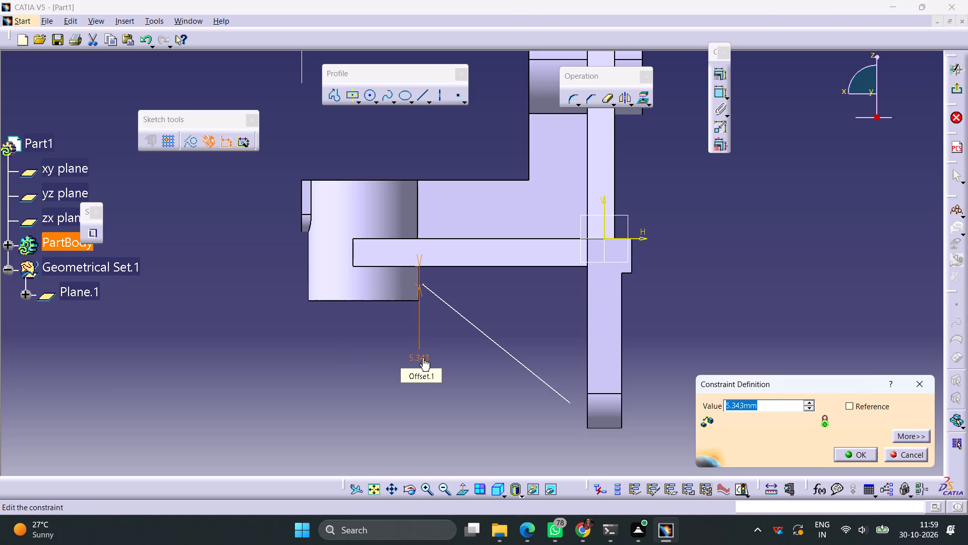
{"action": "key", "text": "3"}
{"action": "key", "text": "Return"}
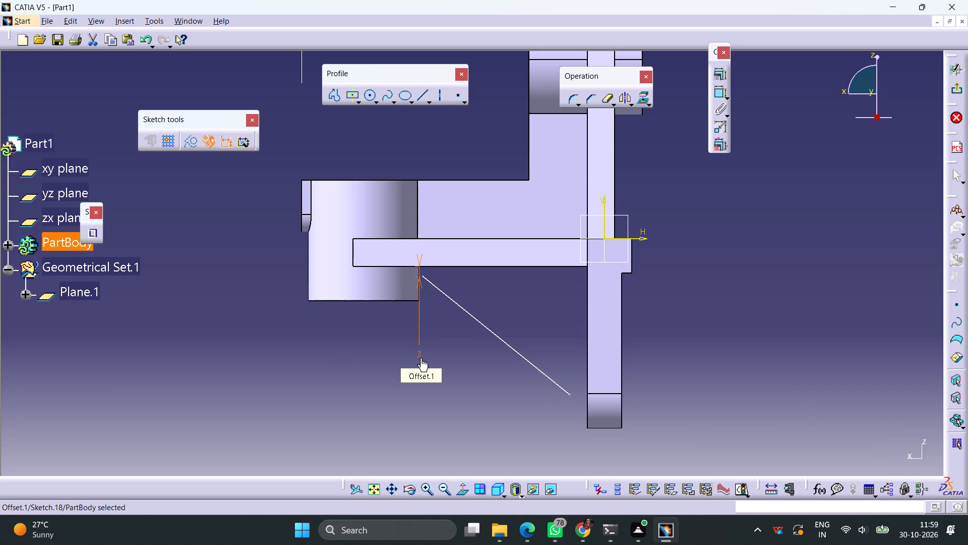
{"action": "left_click", "coordinate": [452, 360]}
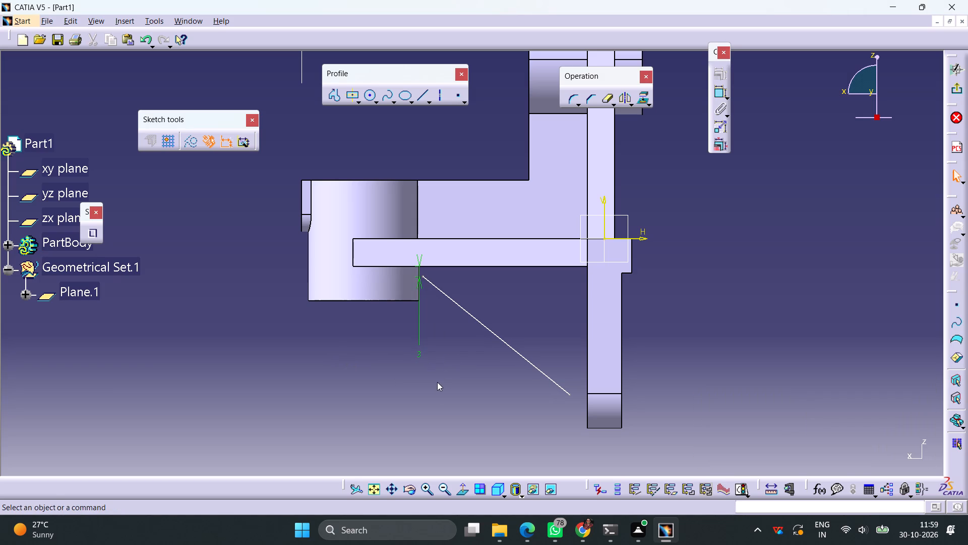
Make the slanted line's lower endpoint coincident with the bottom edge of the plate's face on the cylinder side.
{"action": "left_click", "coordinate": [570, 396]}
{"action": "middle_click_drag", "start_coordinate": [491, 405], "coordinate": [581, 429]}
{"action": "right_click_drag", "start_coordinate": [491, 406], "coordinate": [581, 429]}
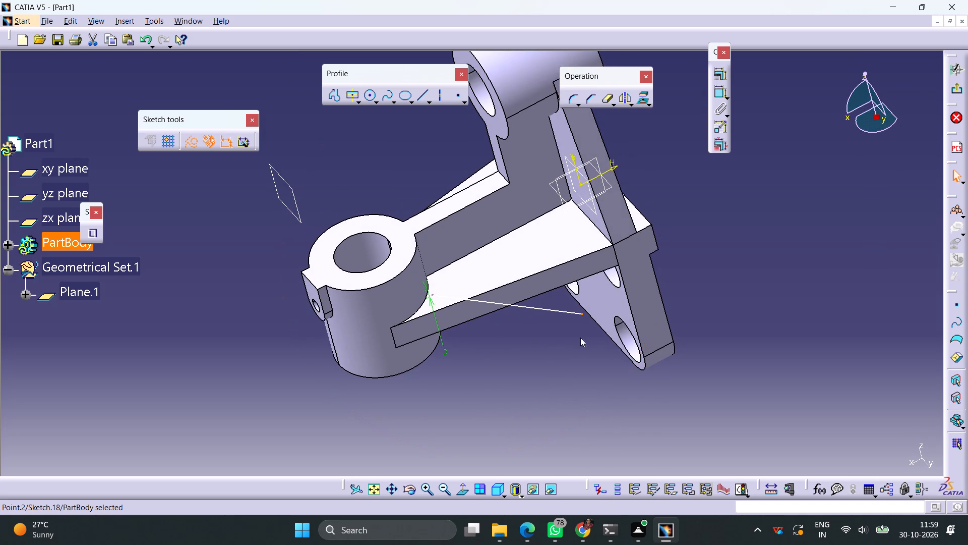
{"action": "left_click", "coordinate": [595, 323], "text": "ctrl"}
{"action": "left_click", "coordinate": [720, 77]}
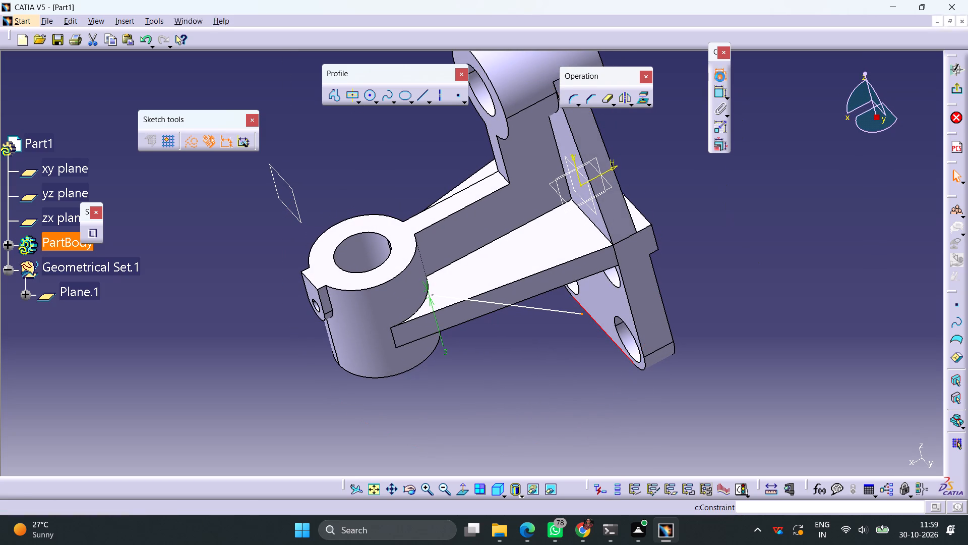
{"action": "left_click", "coordinate": [899, 280]}
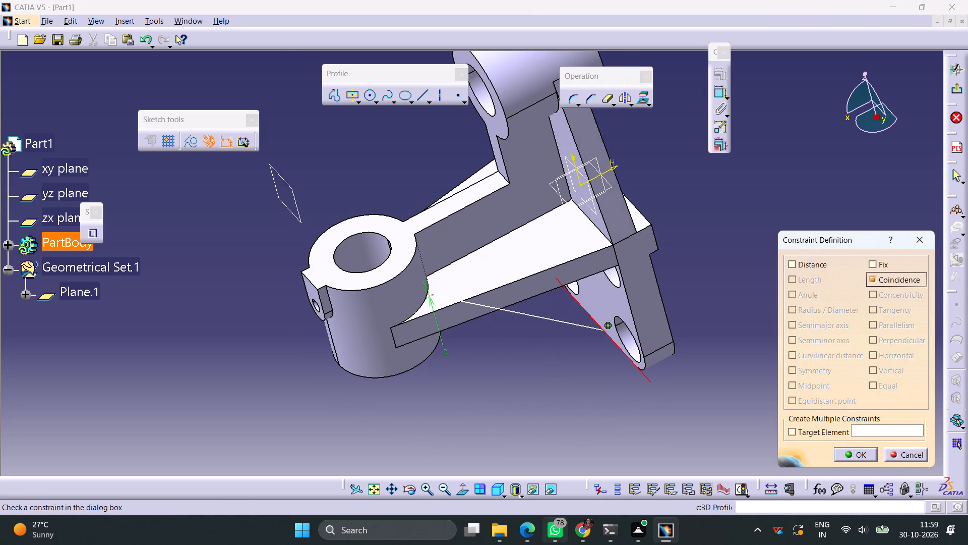
{"action": "left_click", "coordinate": [464, 491]}
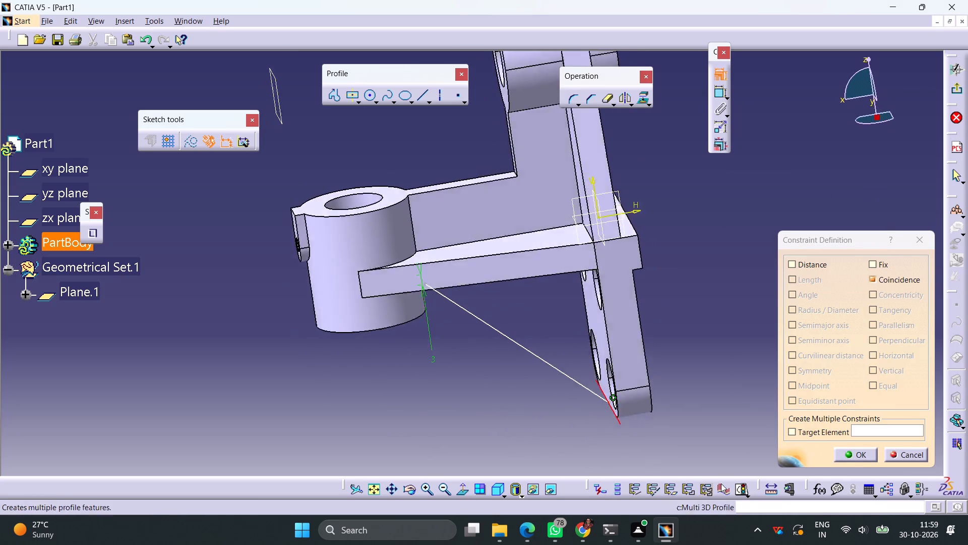
{"action": "left_click", "coordinate": [860, 451]}
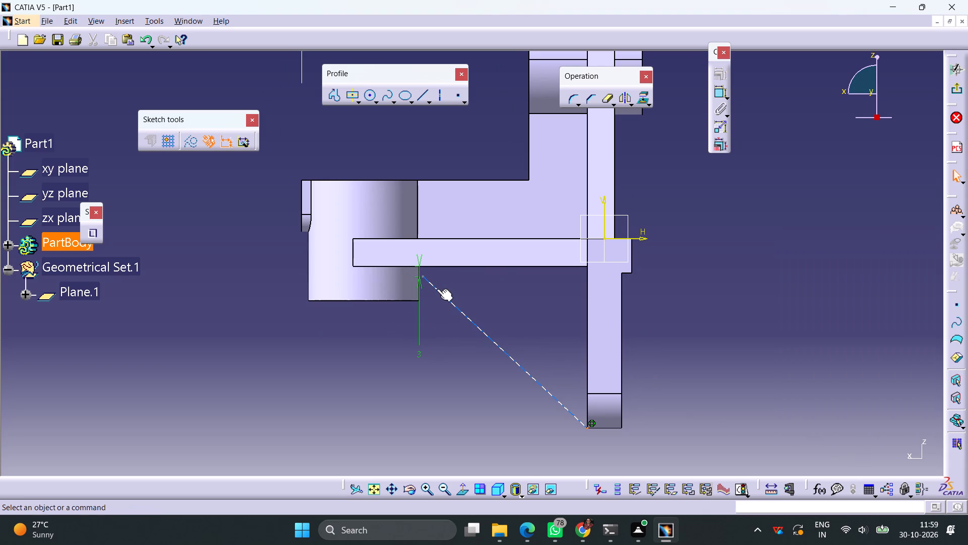
Make the slanted line's upper endpoint coincident with the vertical cylinder's side edge, and exit the sketch.
{"action": "left_click", "coordinate": [423, 276]}
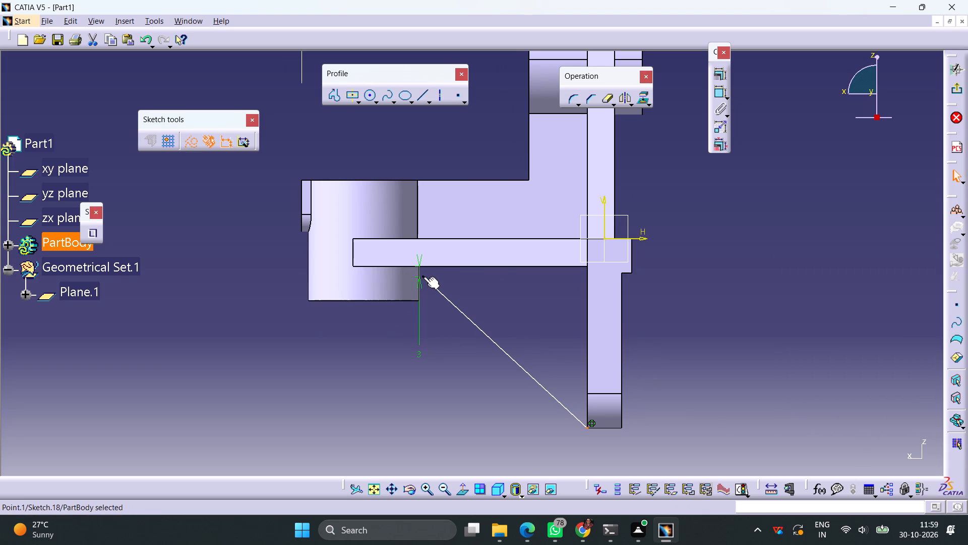
{"action": "left_click", "coordinate": [419, 211], "text": "ctrl"}
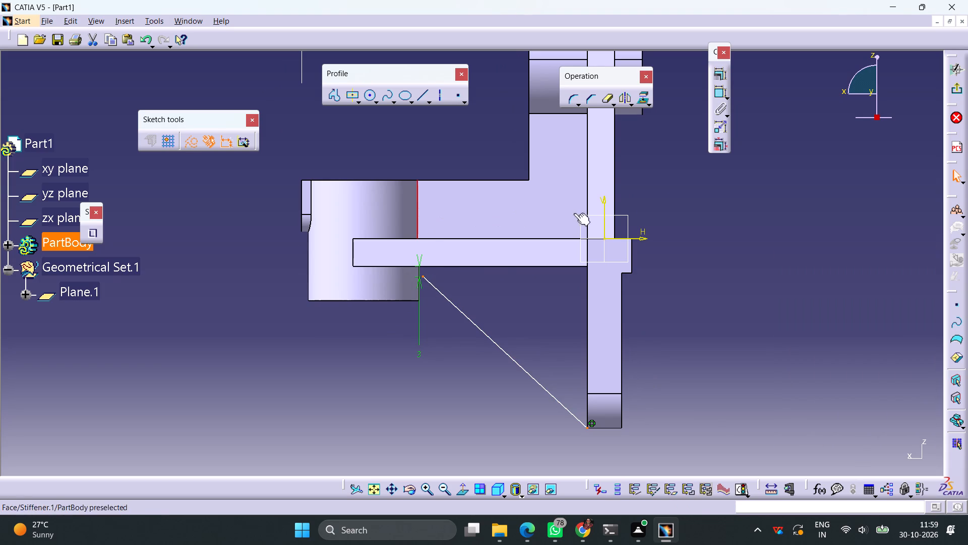
{"action": "left_click", "coordinate": [720, 77]}
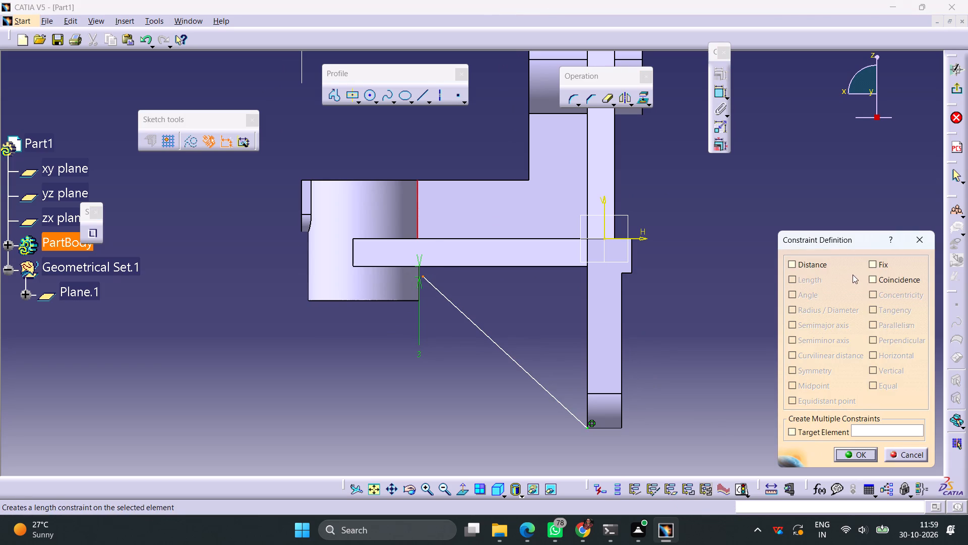
{"action": "left_click", "coordinate": [869, 279]}
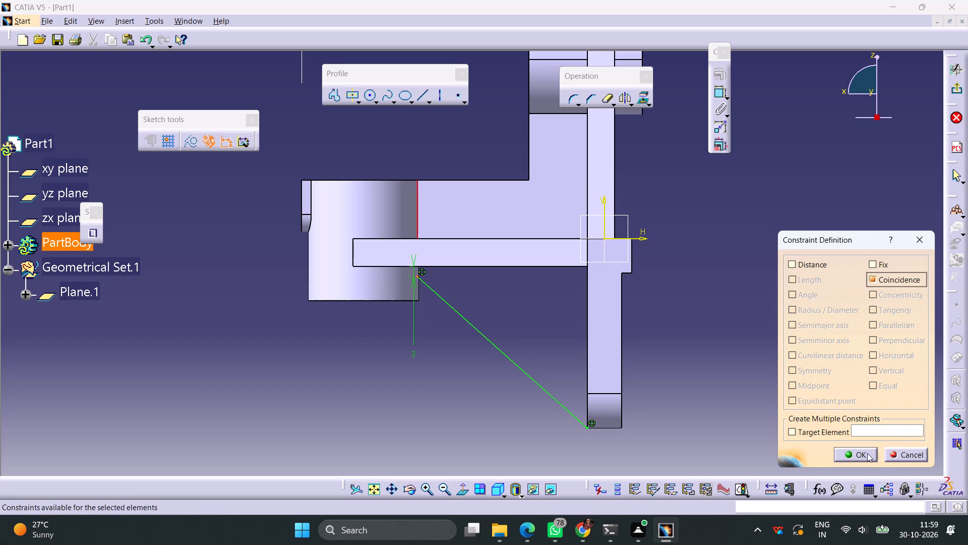
{"action": "left_click", "coordinate": [866, 453]}
{"action": "left_click", "coordinate": [954, 90]}
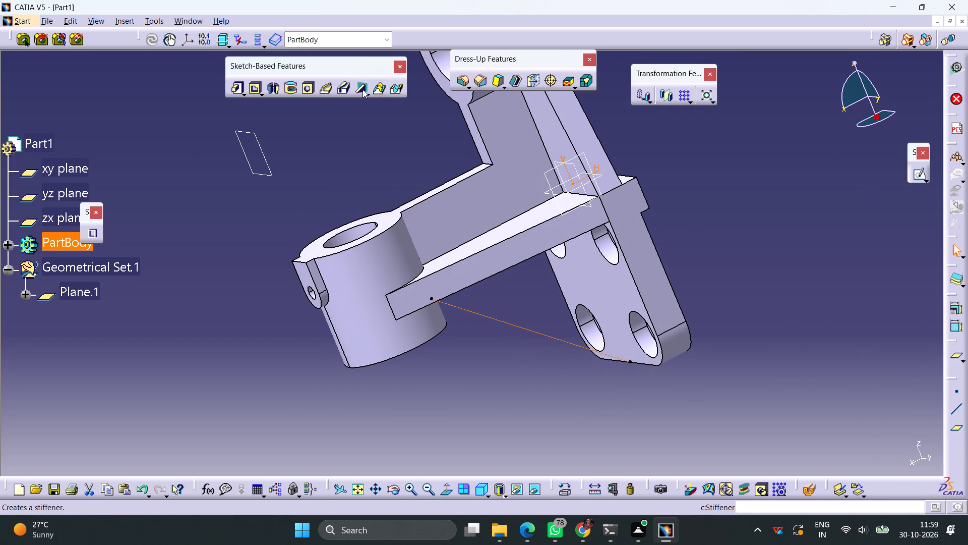
Create a Stiffener from the slanted line with a thickness of 7 mm, in From Side mode with Neutral Fiber.
{"action": "left_click", "coordinate": [362, 89]}
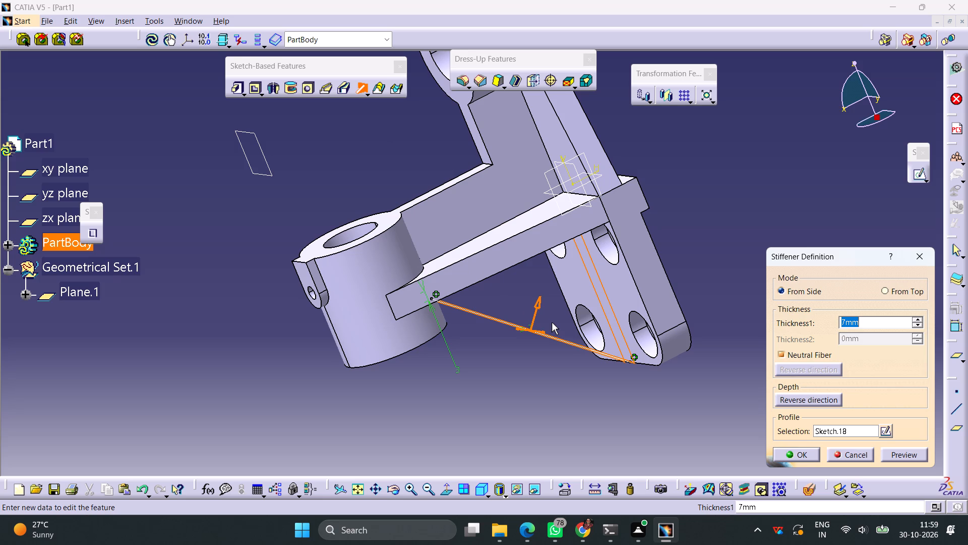
{"action": "key", "text": "Return"}
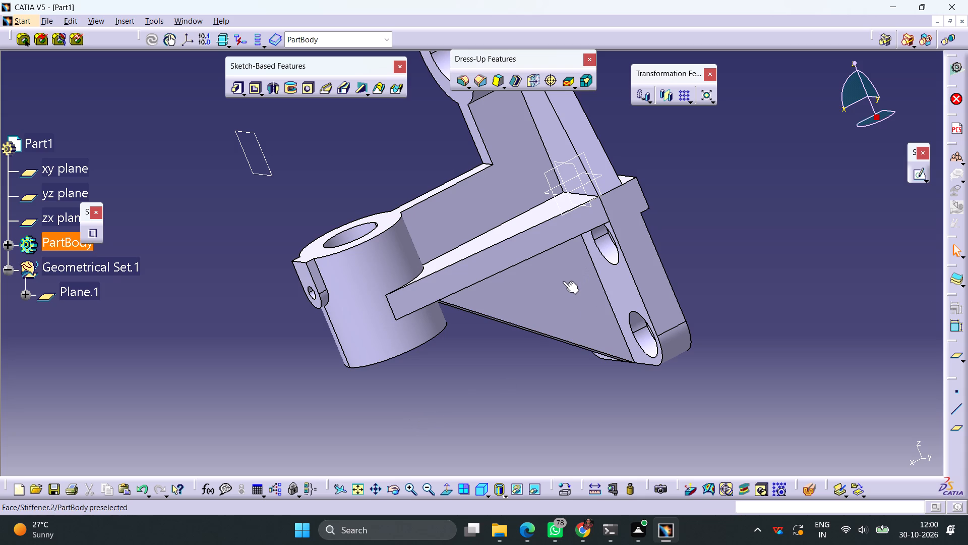
Sketch on the lower stiffener's side face a diagonal line about 61 mm long from the arm-plate upper corner down past the sloped edge.
{"action": "left_click", "coordinate": [563, 305]}
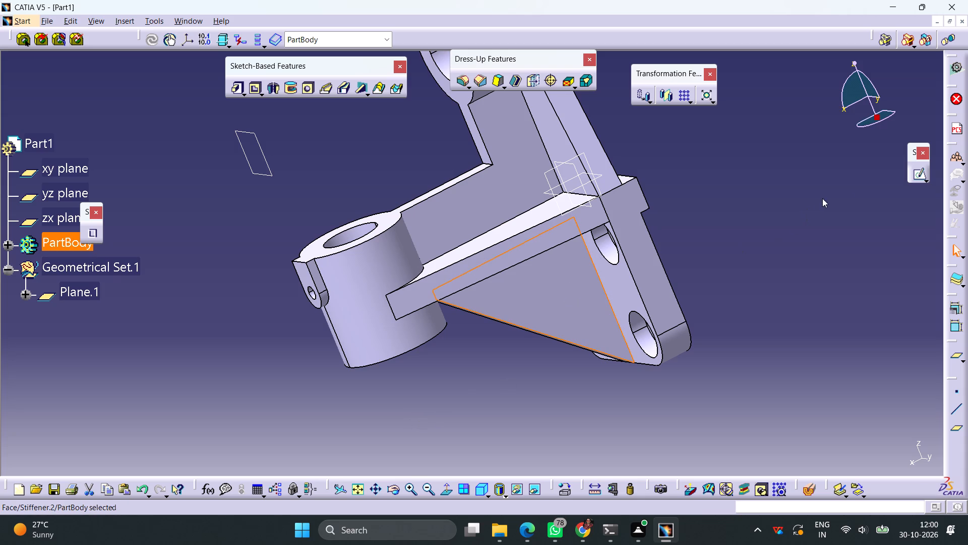
{"action": "left_click", "coordinate": [918, 175]}
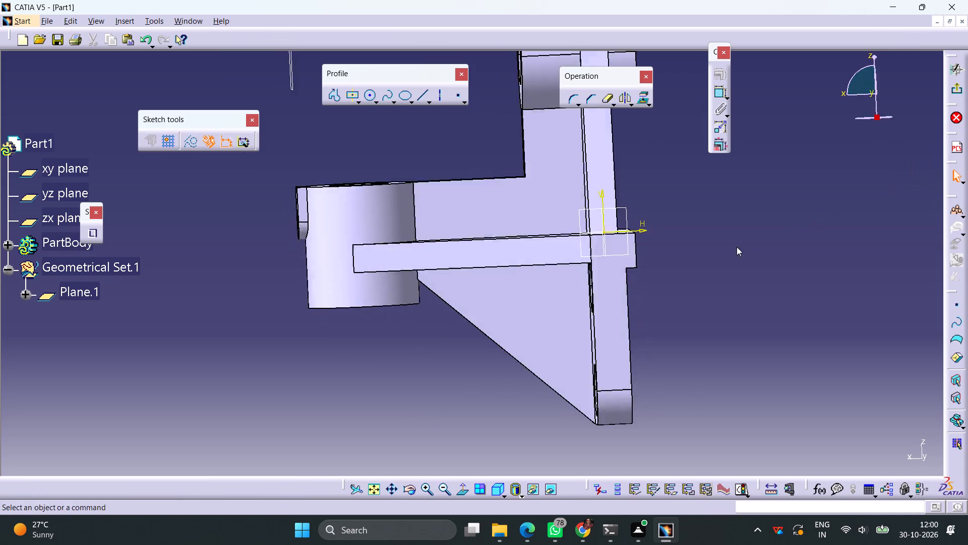
{"action": "left_click", "coordinate": [422, 96]}
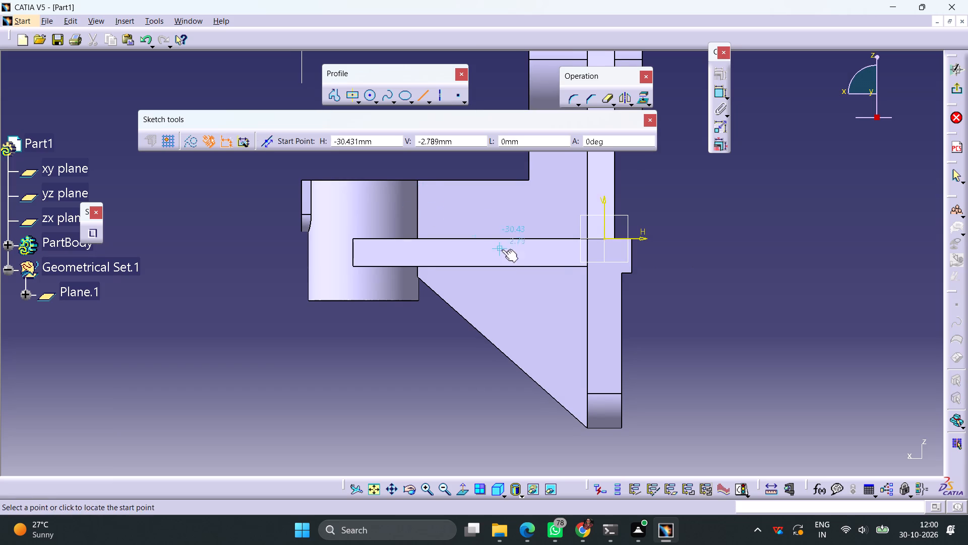
{"action": "left_click", "coordinate": [586, 238]}
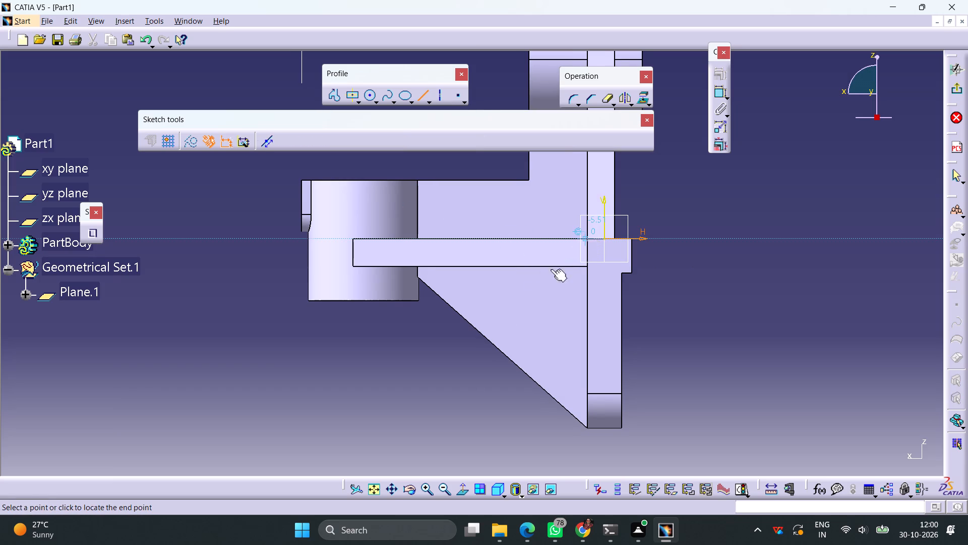
{"action": "left_click", "coordinate": [439, 391]}
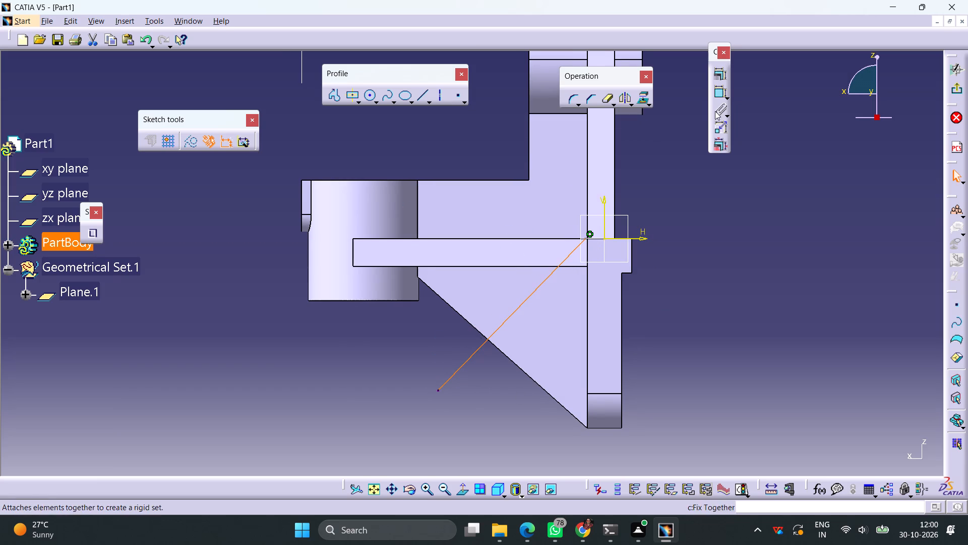
Constrain the angle between the diagonal line and the vertical axis to 45 degrees.
{"action": "left_click", "coordinate": [718, 91]}
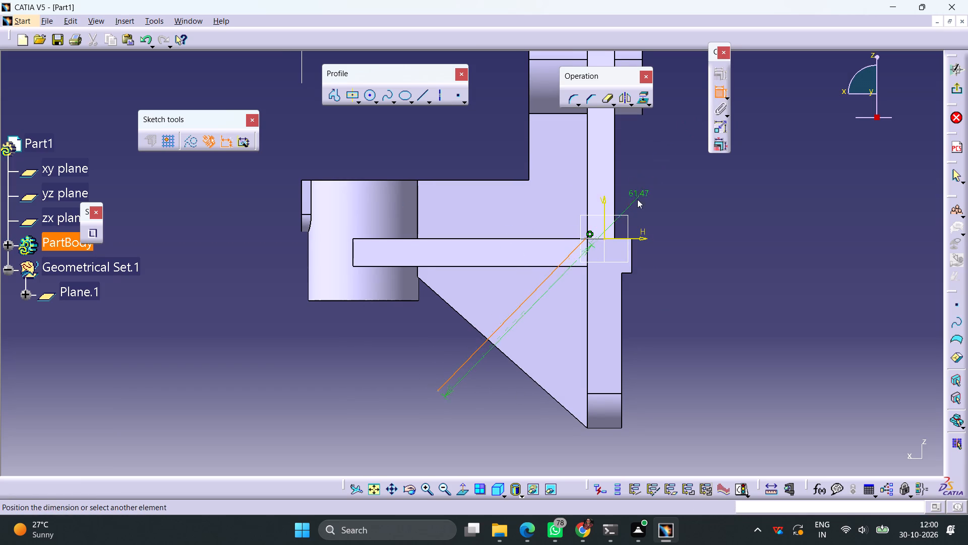
{"action": "left_click", "coordinate": [605, 227]}
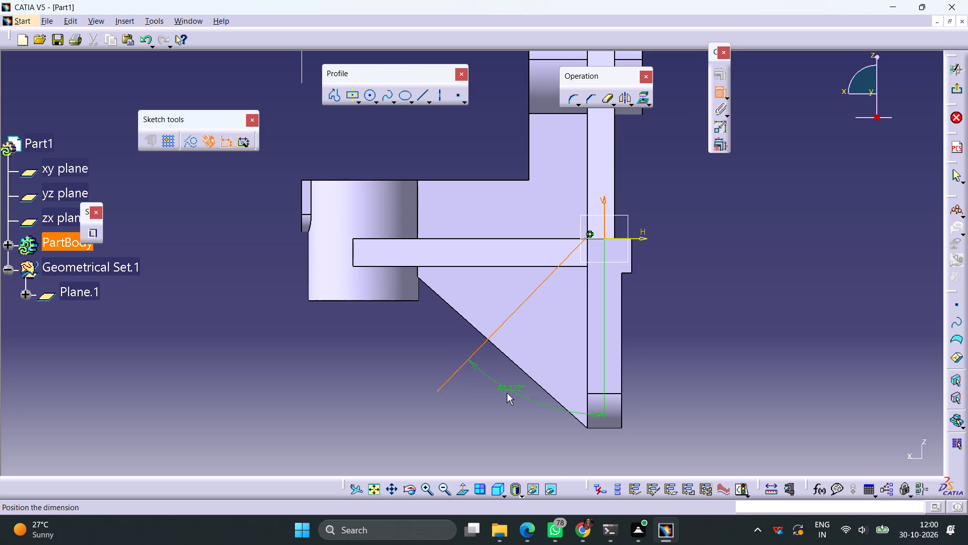
{"action": "left_click", "coordinate": [505, 393]}
{"action": "double_click", "coordinate": [506, 390]}
{"action": "type", "text": "45"}
{"action": "key", "text": "Return"}
{"action": "left_click", "coordinate": [682, 349]}
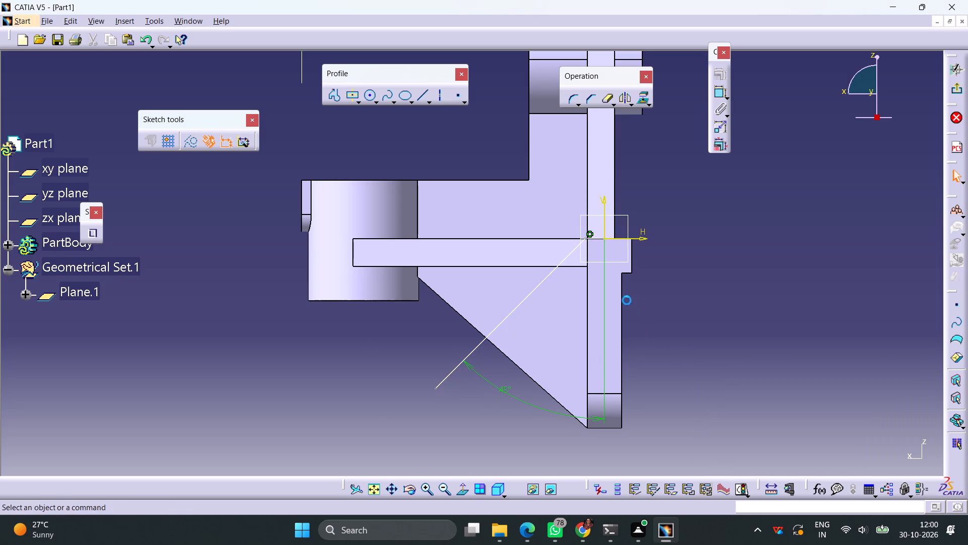
Make the diagonal line's upper endpoint coincident with the corner where the arm plate's top edge meets the vertical plate.
{"action": "middle_click_drag", "start_coordinate": [640, 322], "coordinate": [657, 272], "text": "ctrl"}
{"action": "middle_click_drag", "start_coordinate": [650, 287], "coordinate": [461, 371]}
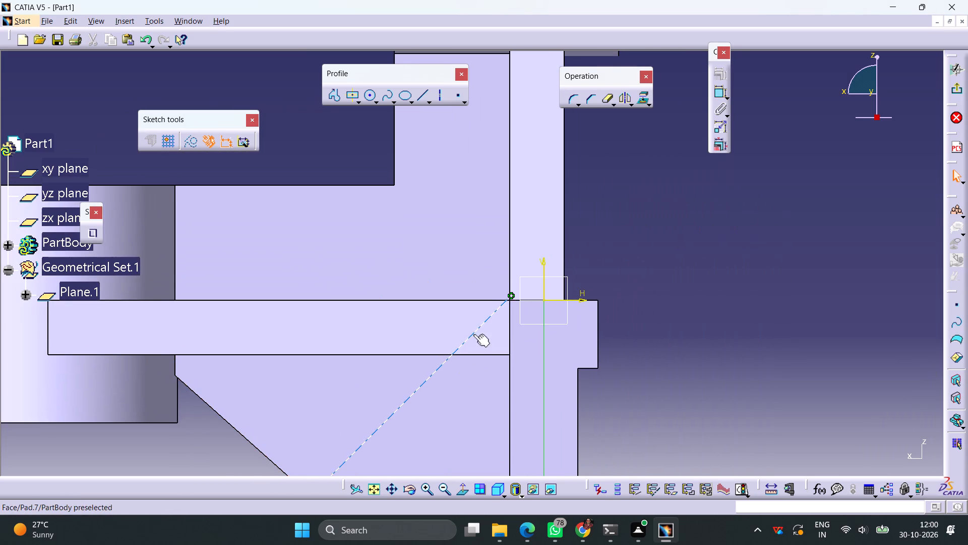
{"action": "left_click", "coordinate": [507, 301]}
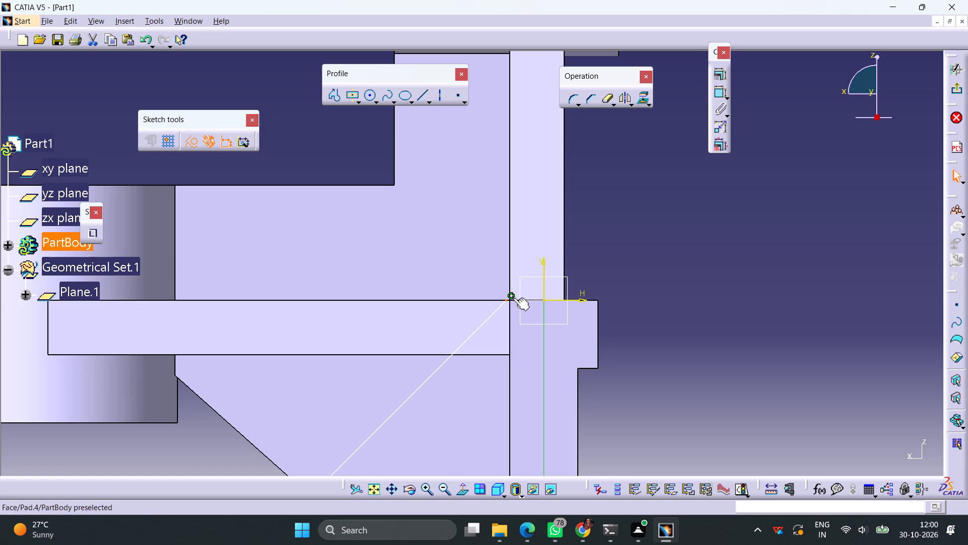
{"action": "left_click", "coordinate": [509, 299], "text": "ctrl"}
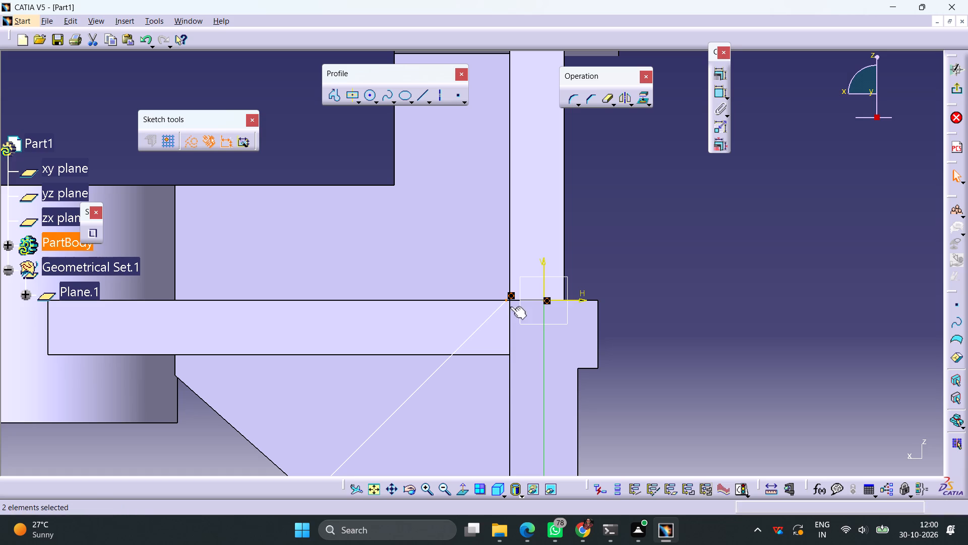
{"action": "left_click", "coordinate": [647, 339]}
{"action": "middle_click_drag", "start_coordinate": [638, 318], "coordinate": [613, 224], "text": "ctrl"}
{"action": "scroll", "coordinate": [613, 236], "scroll_direction": "up", "scroll_amount": 1, "text": "ctrl"}
{"action": "middle_click_drag", "start_coordinate": [501, 367], "coordinate": [419, 172]}
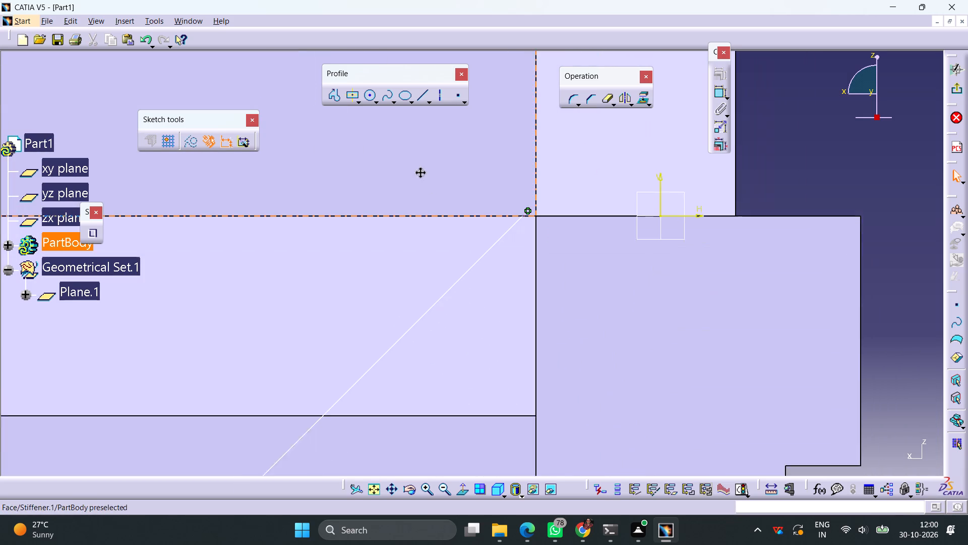
{"action": "middle_click_drag", "start_coordinate": [419, 172], "coordinate": [415, 157]}
{"action": "left_click", "coordinate": [512, 191]}
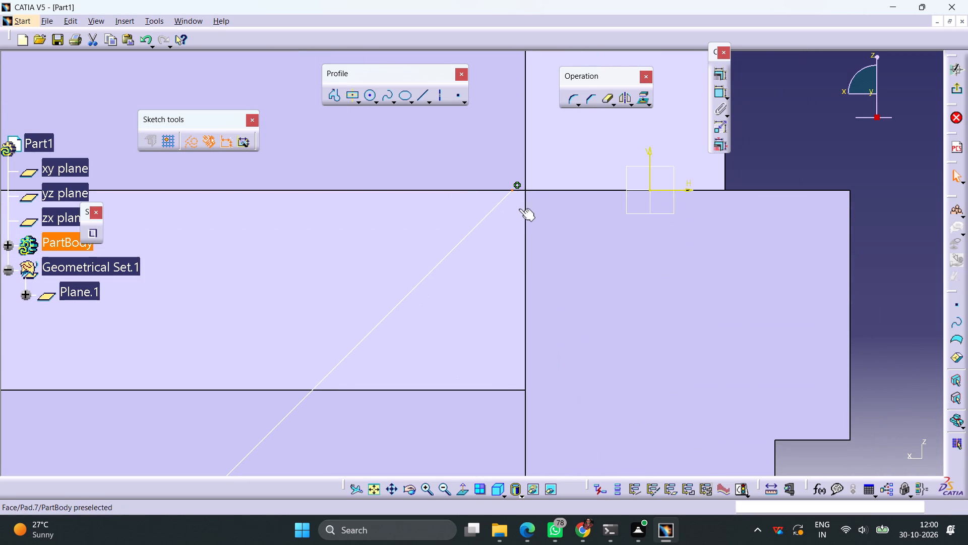
{"action": "left_click", "coordinate": [525, 190], "text": "ctrl"}
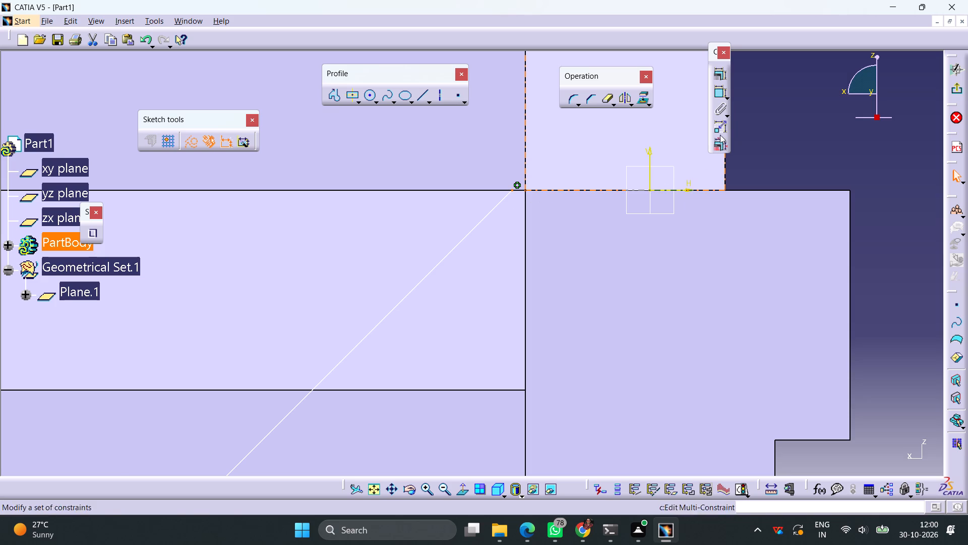
{"action": "left_click", "coordinate": [718, 77]}
{"action": "left_click", "coordinate": [889, 278]}
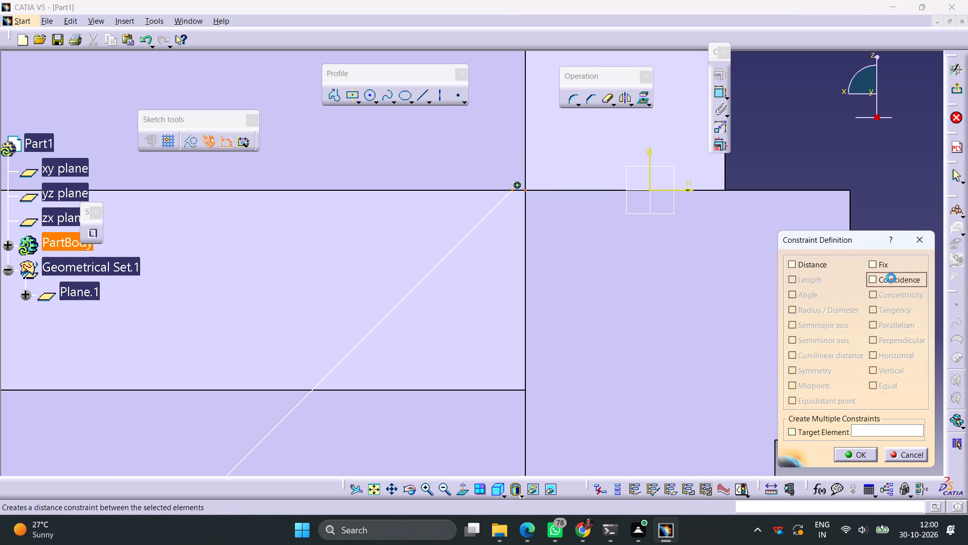
{"action": "left_click", "coordinate": [858, 449]}
Convert the 45-degree diagonal line to a construction element.
{"action": "middle_click_drag", "start_coordinate": [816, 223], "coordinate": [801, 345], "text": "ctrl"}
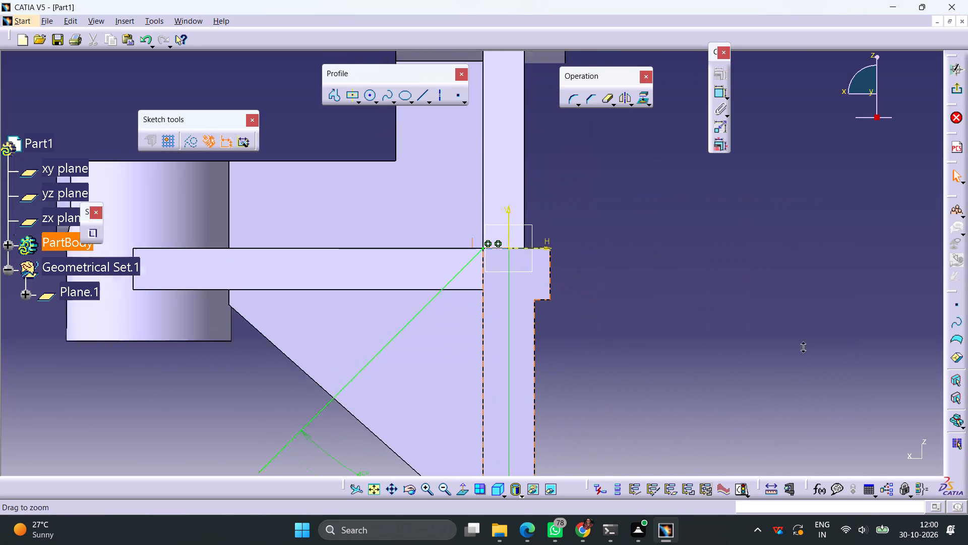
{"action": "middle_click_drag", "start_coordinate": [801, 345], "coordinate": [791, 371], "text": "ctrl"}
{"action": "left_click", "coordinate": [405, 331]}
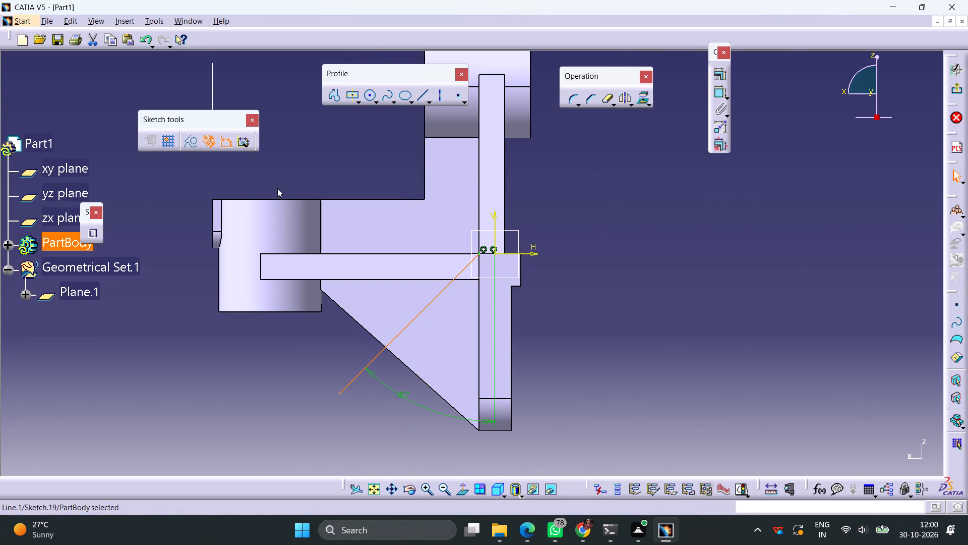
{"action": "left_click", "coordinate": [195, 142]}
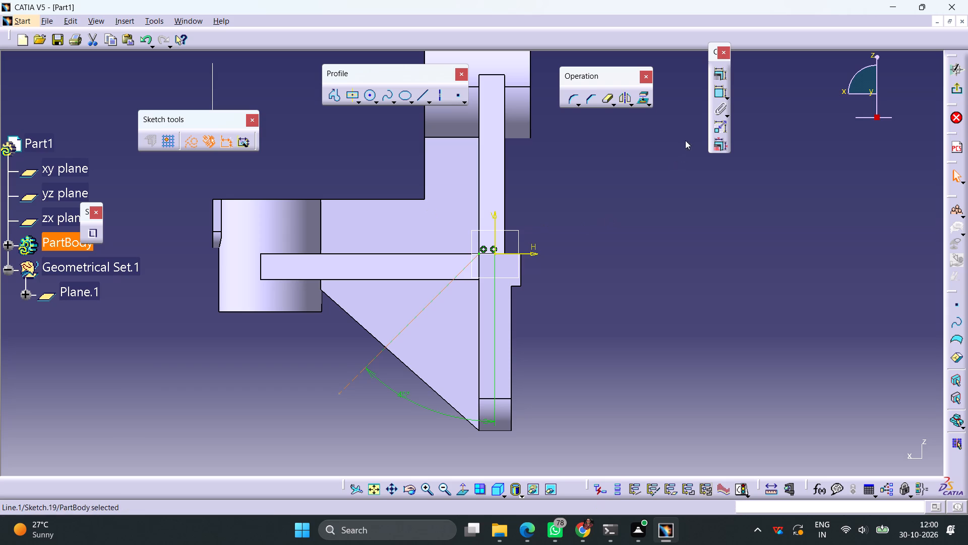
Offset the diagonal construction line symmetrically to both sides by about 5 mm, with one instance.
{"action": "left_click", "coordinate": [646, 105]}
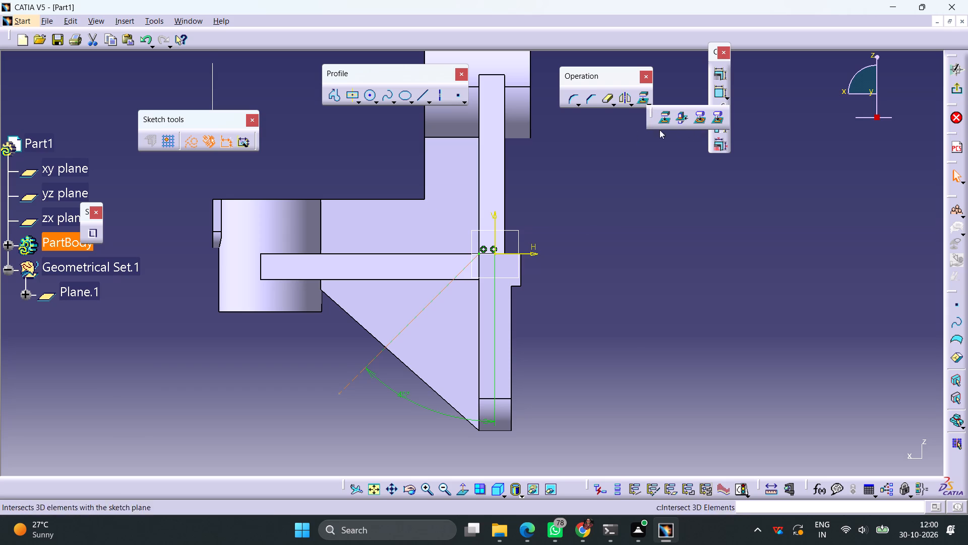
{"action": "left_click", "coordinate": [634, 138]}
{"action": "left_click", "coordinate": [630, 105]}
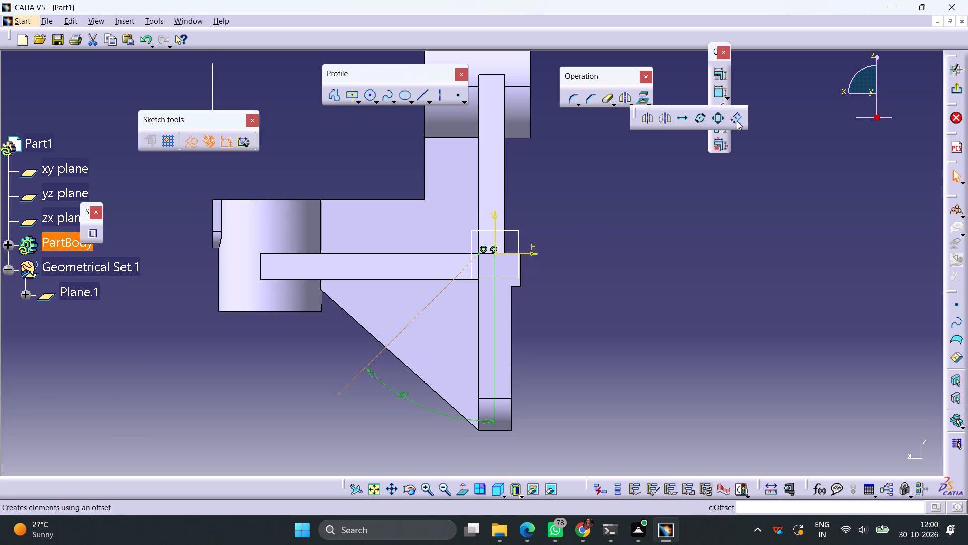
{"action": "left_click", "coordinate": [732, 117]}
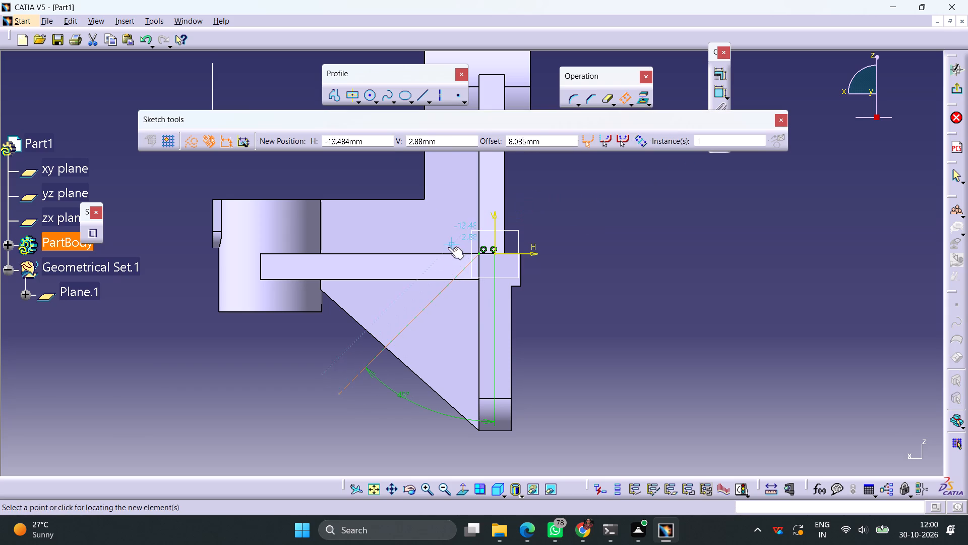
{"action": "left_click", "coordinate": [642, 140]}
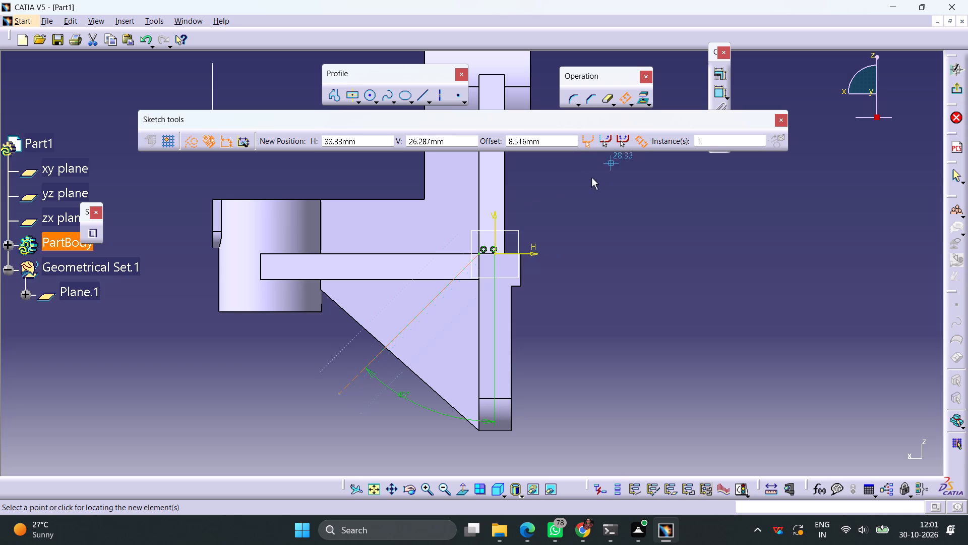
{"action": "left_click", "coordinate": [407, 302]}
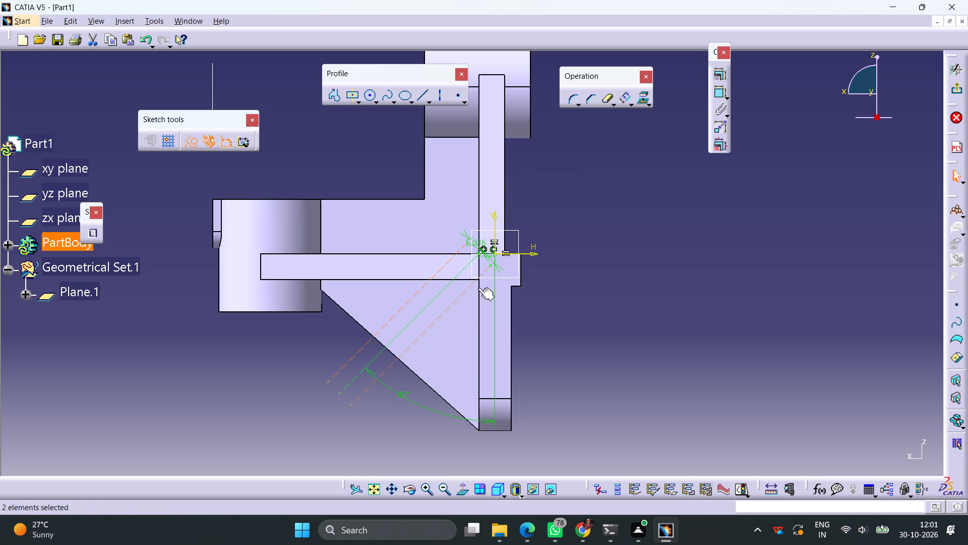
Set the offset distance between the diagonal construction line and its parallel copies to 3.5 mm.
{"action": "double_click", "coordinate": [477, 241]}
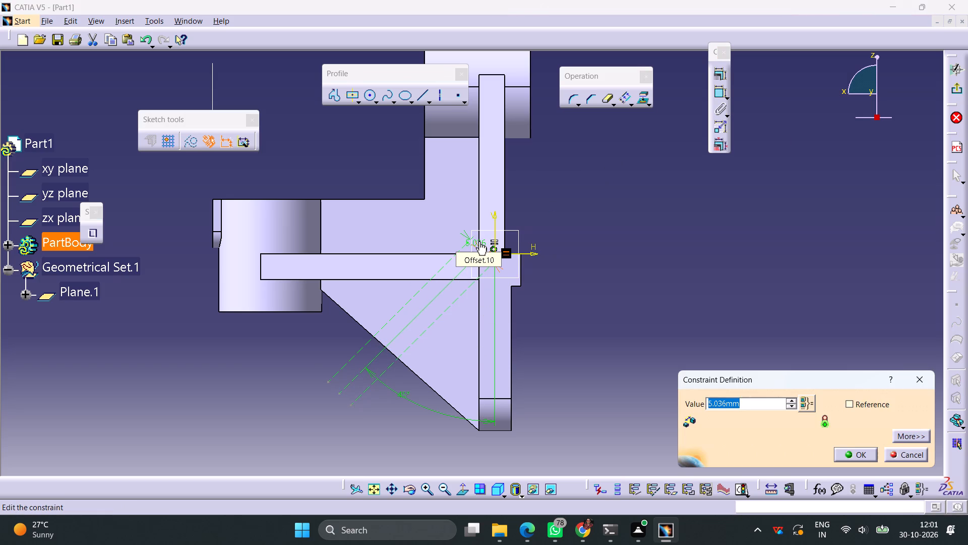
{"action": "type", "text": "3.5"}
{"action": "key", "text": "Return"}
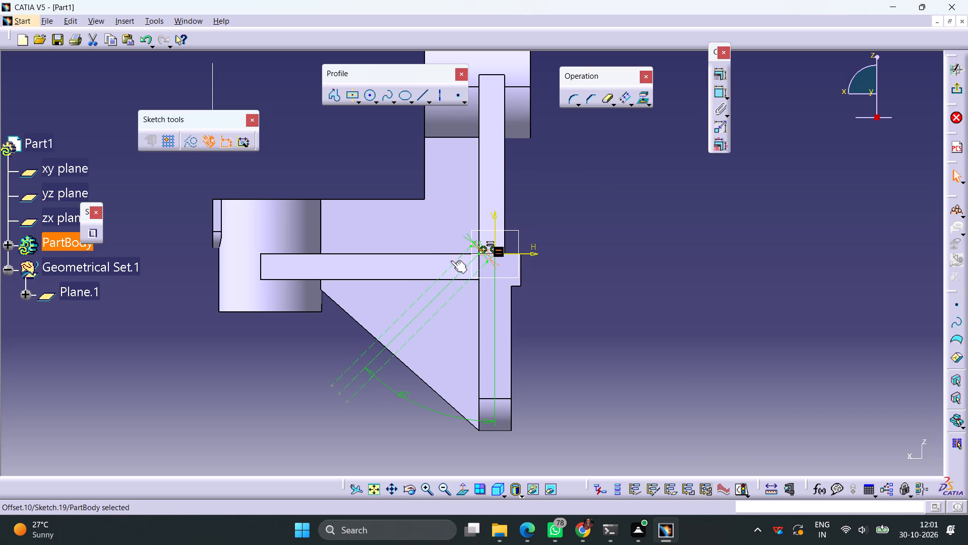
Convert the two offset lines on either side of the diagonal to standard elements.
{"action": "left_click", "coordinate": [358, 358]}
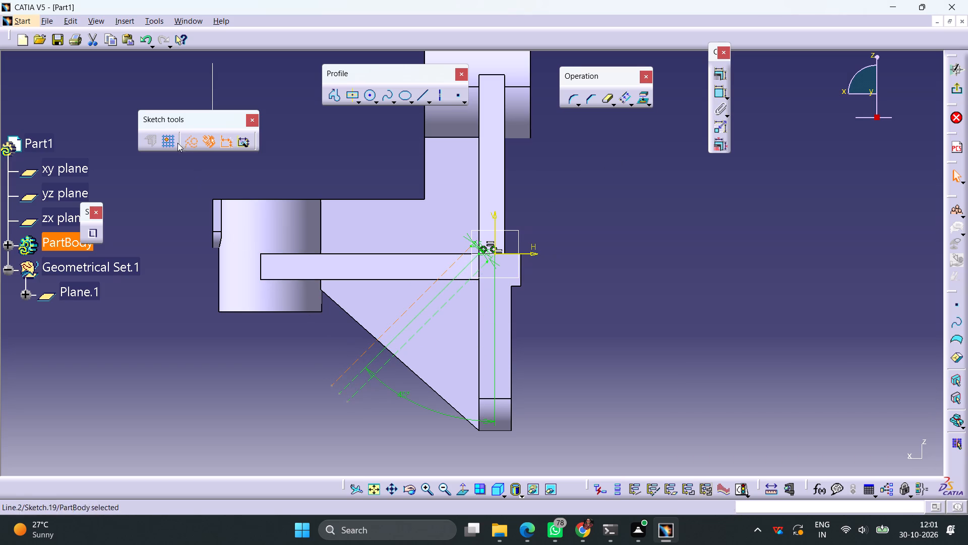
{"action": "left_click", "coordinate": [191, 141]}
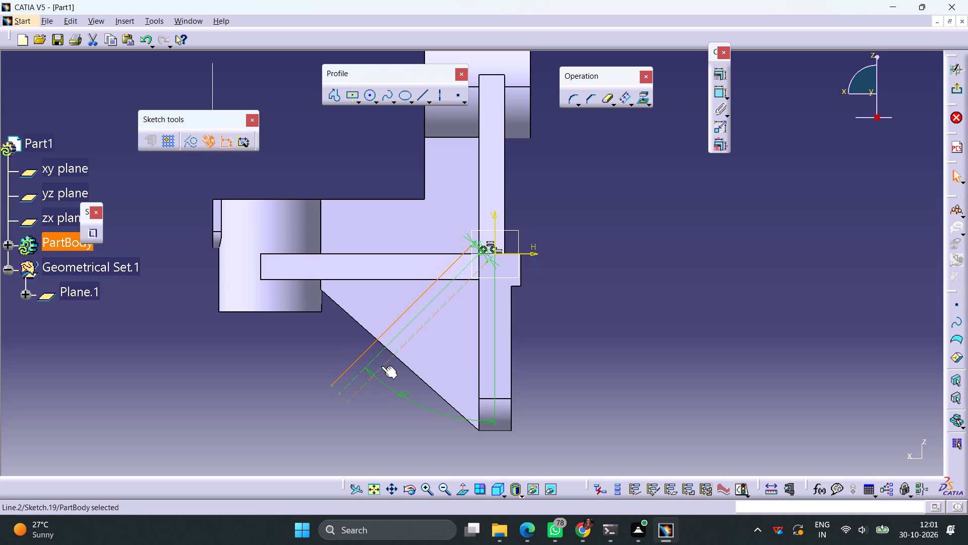
{"action": "left_click", "coordinate": [381, 366]}
{"action": "left_click", "coordinate": [189, 143]}
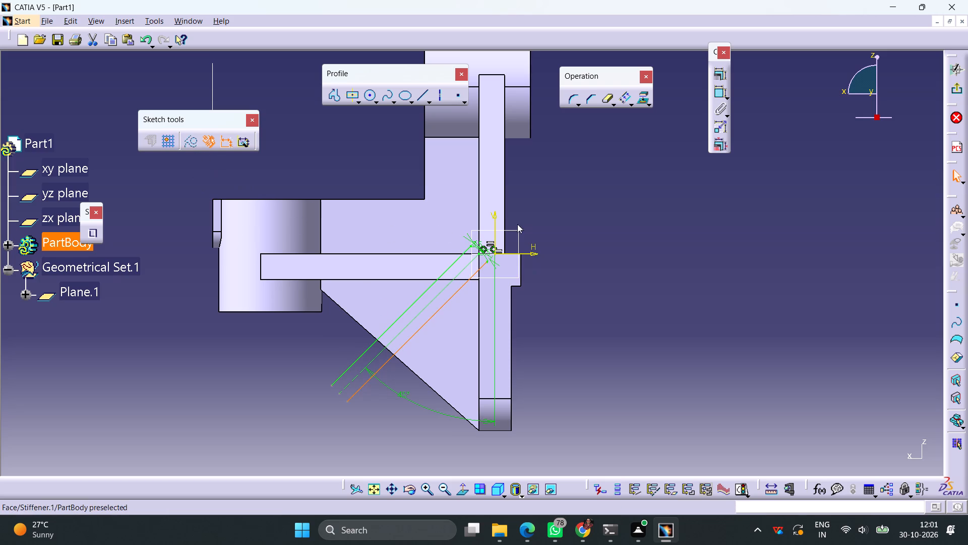
{"action": "left_click", "coordinate": [593, 239]}
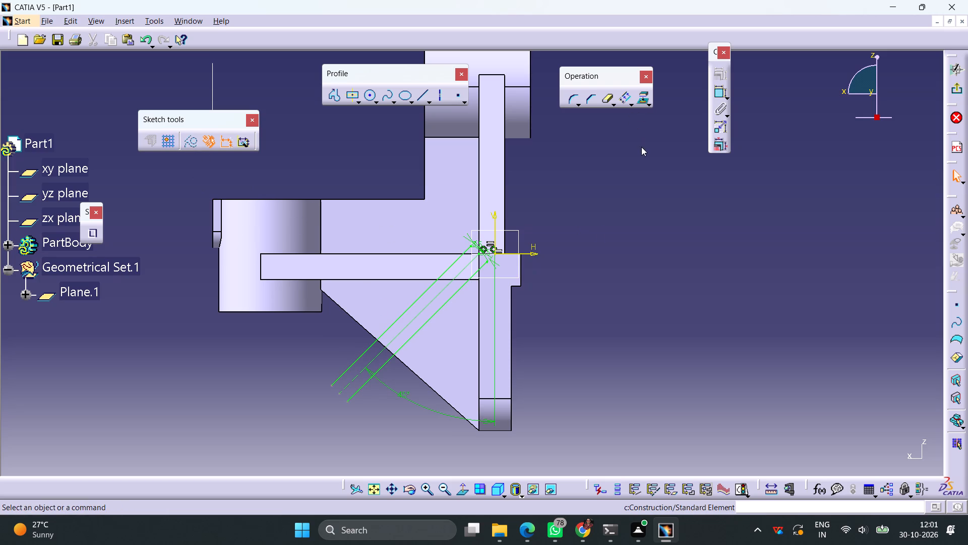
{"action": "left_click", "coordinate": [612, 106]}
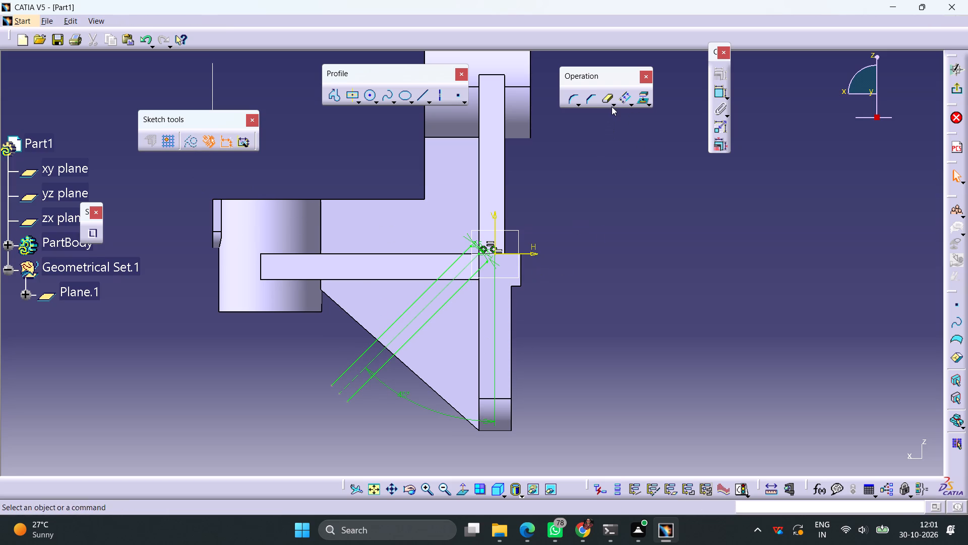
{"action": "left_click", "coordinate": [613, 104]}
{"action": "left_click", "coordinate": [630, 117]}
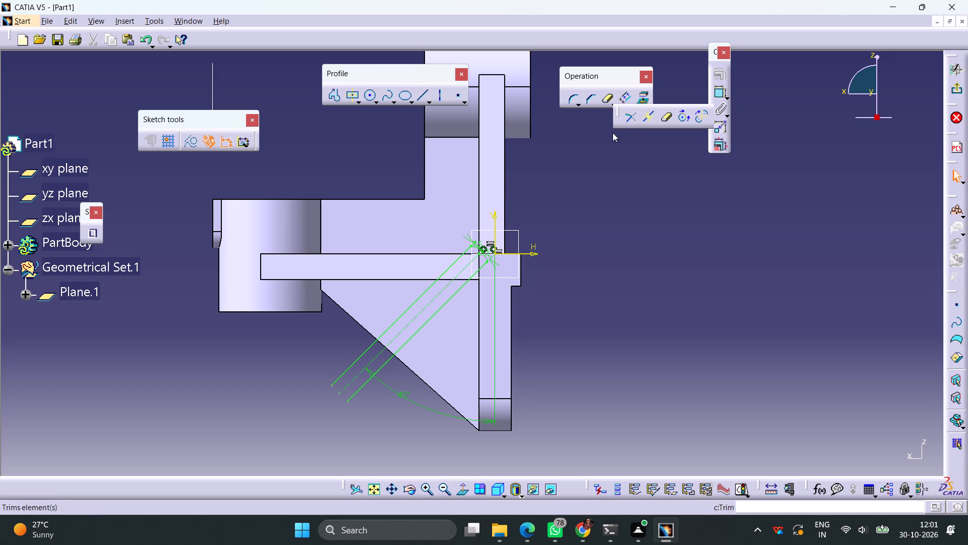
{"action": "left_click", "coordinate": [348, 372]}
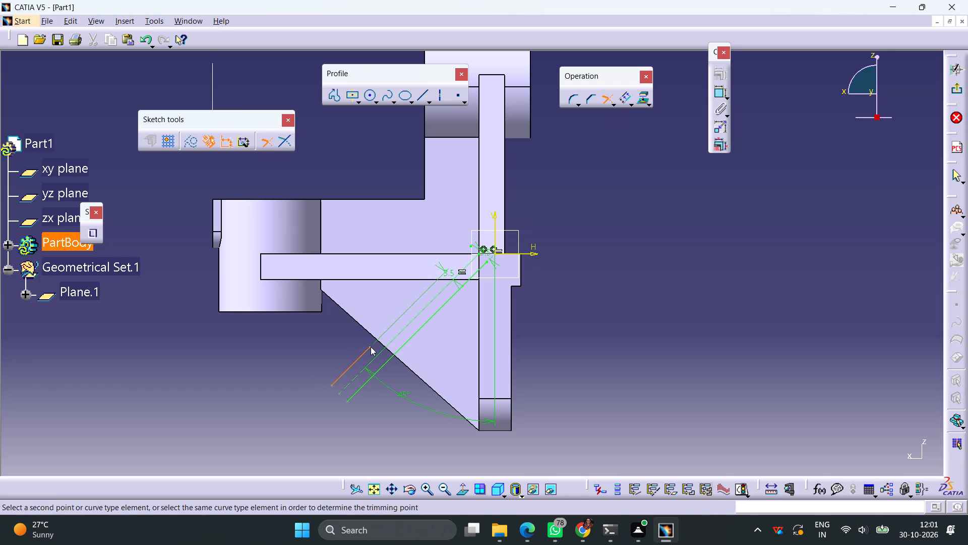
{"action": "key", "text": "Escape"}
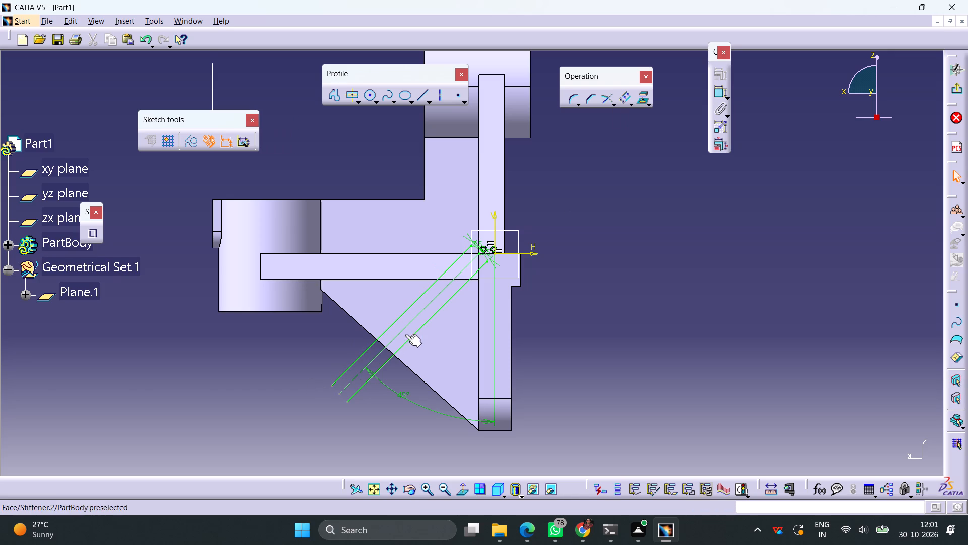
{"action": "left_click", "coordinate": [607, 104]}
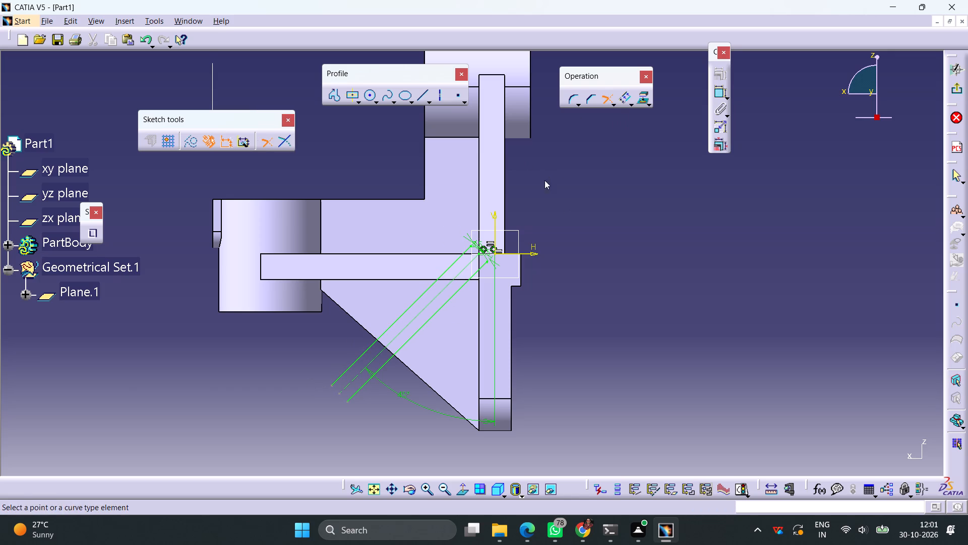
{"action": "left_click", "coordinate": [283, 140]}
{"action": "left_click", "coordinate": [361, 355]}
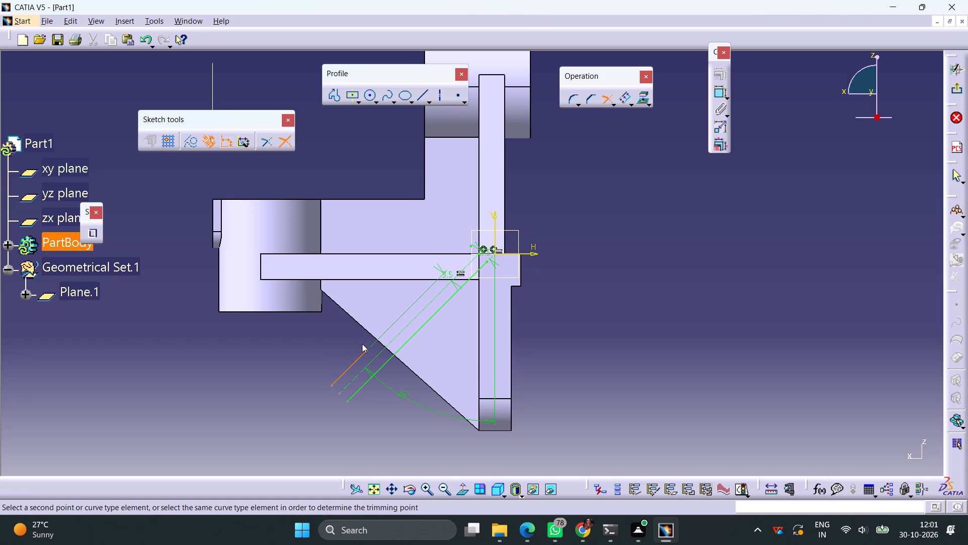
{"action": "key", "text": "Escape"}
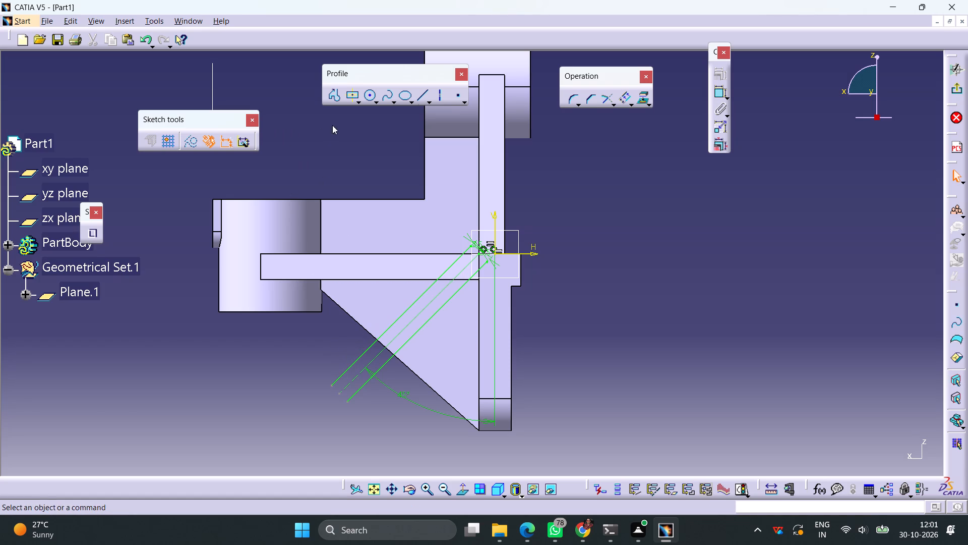
Trim the lower ends of both offset lines back to the lower stiffener's sloped edge, keeping the upper portions.
{"action": "left_click", "coordinate": [604, 104]}
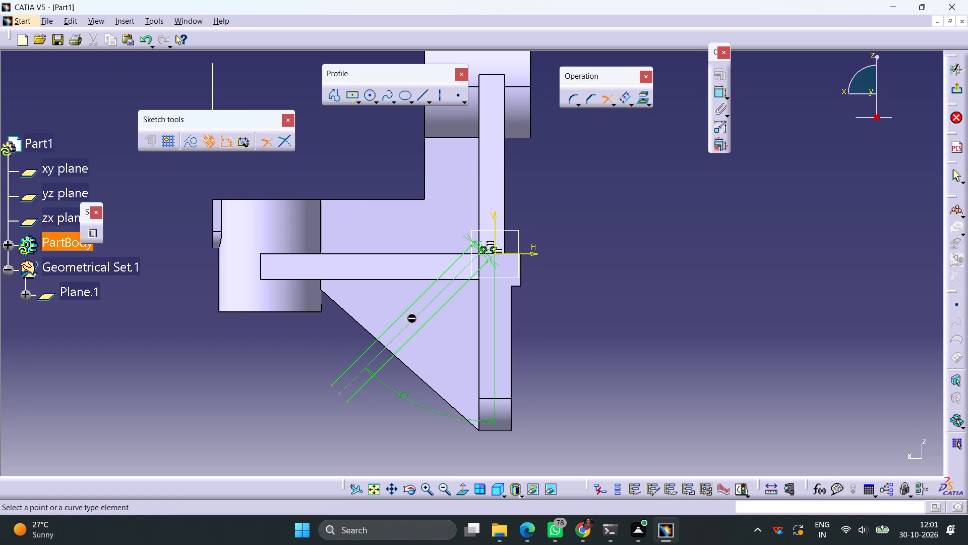
{"action": "left_click", "coordinate": [398, 315]}
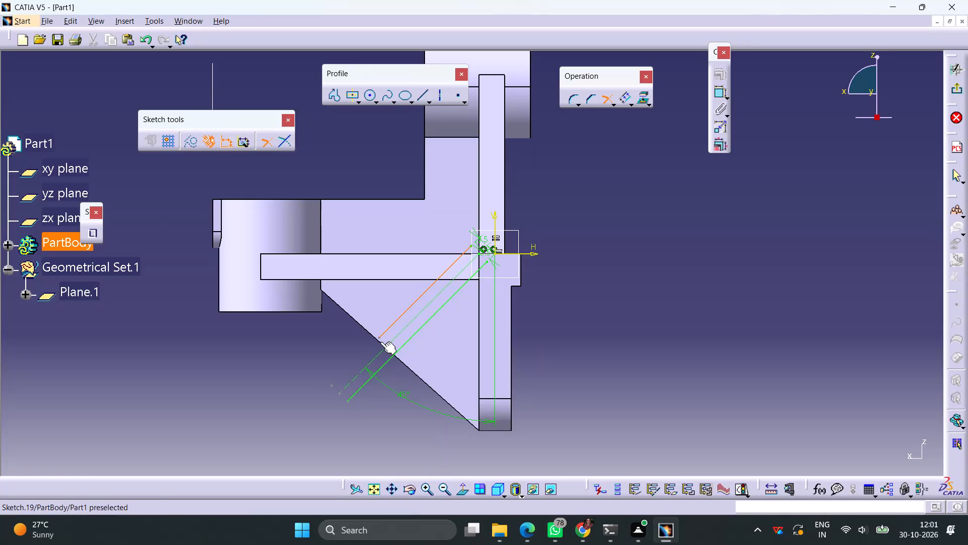
{"action": "left_click", "coordinate": [380, 342]}
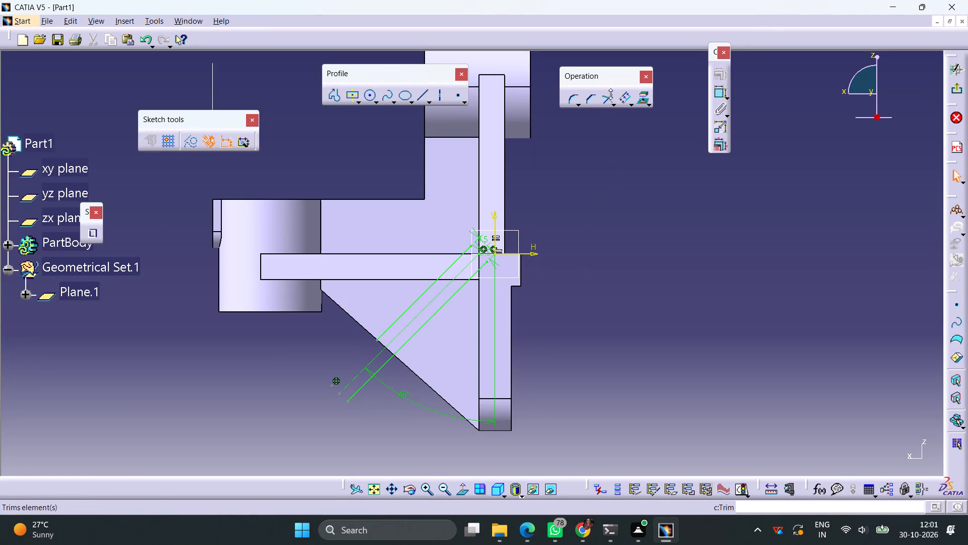
{"action": "left_click", "coordinate": [608, 100]}
{"action": "left_click", "coordinate": [424, 327]}
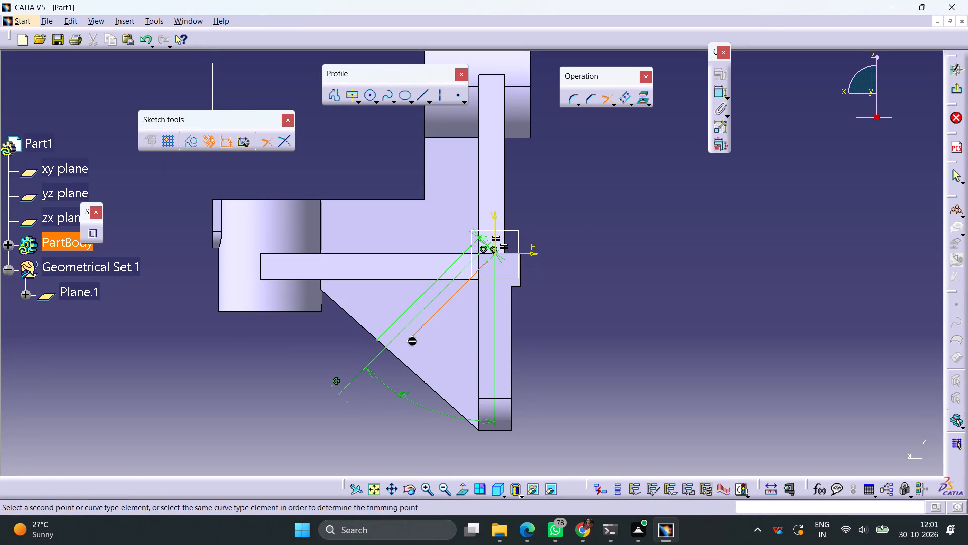
{"action": "left_click", "coordinate": [402, 364]}
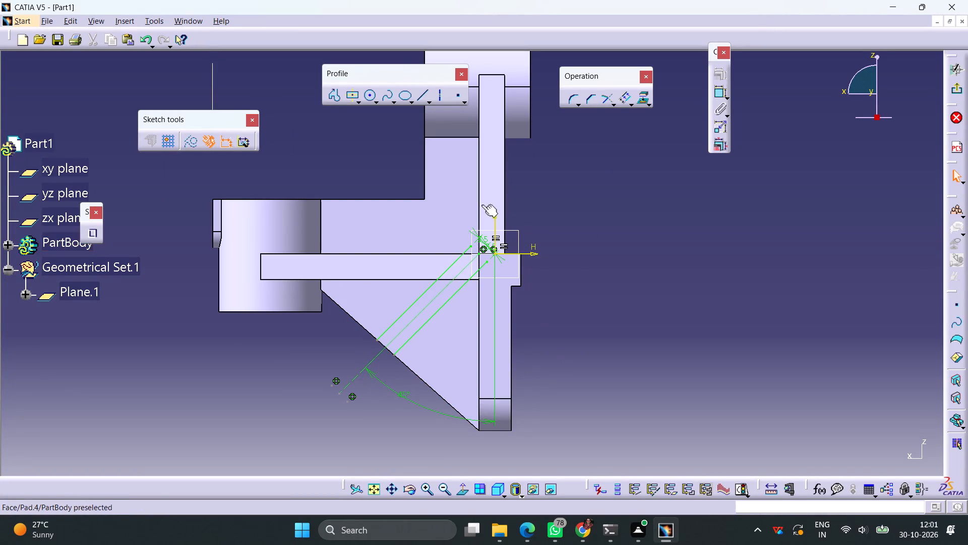
Draw a line along the lower stiffener's sloped edge, joining the lower ends of the two offset lines.
{"action": "left_click", "coordinate": [418, 99]}
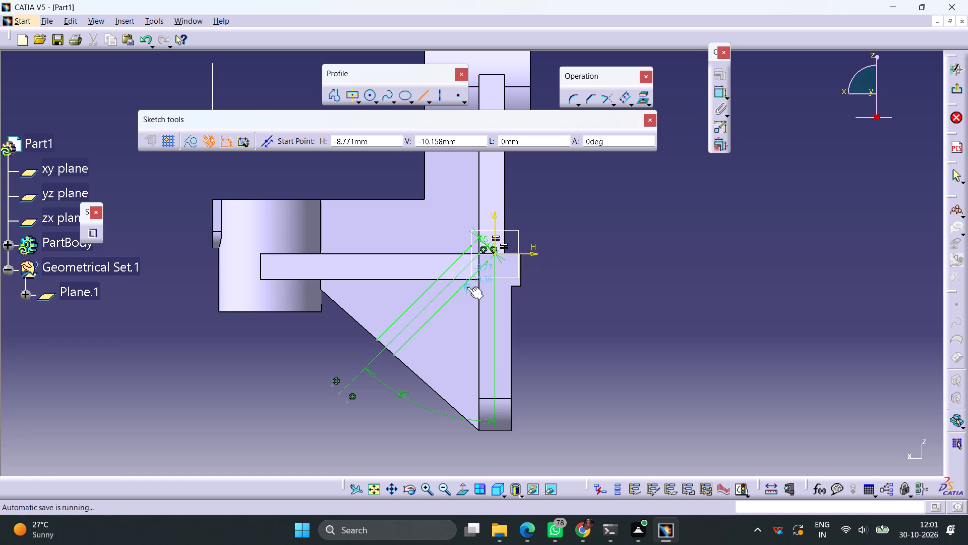
{"action": "middle_click_drag", "start_coordinate": [388, 378], "coordinate": [390, 311], "text": "ctrl"}
{"action": "middle_click_drag", "start_coordinate": [414, 340], "coordinate": [427, 198]}
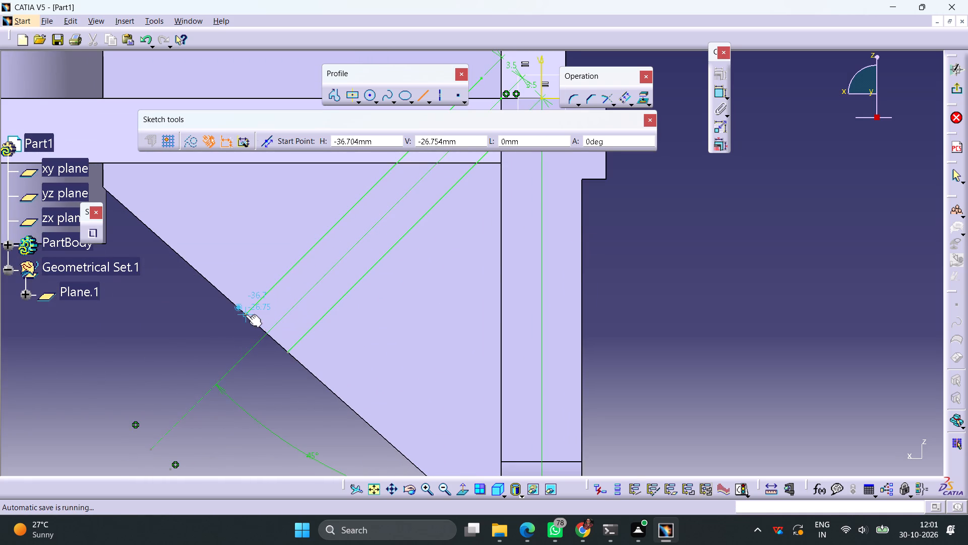
{"action": "left_click", "coordinate": [246, 314]}
{"action": "left_click", "coordinate": [289, 352]}
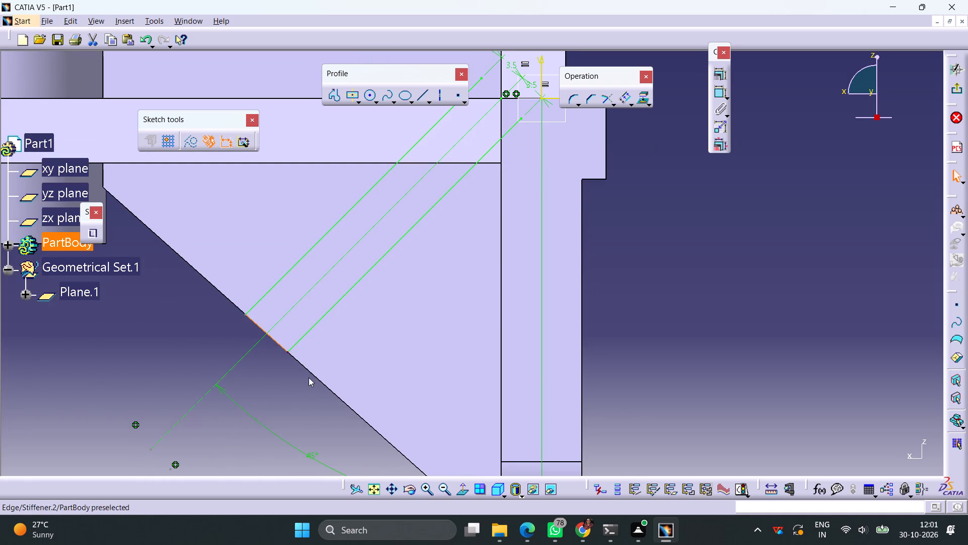
{"action": "left_click", "coordinate": [309, 378]}
{"action": "middle_click_drag", "start_coordinate": [445, 283], "coordinate": [440, 308], "text": "ctrl"}
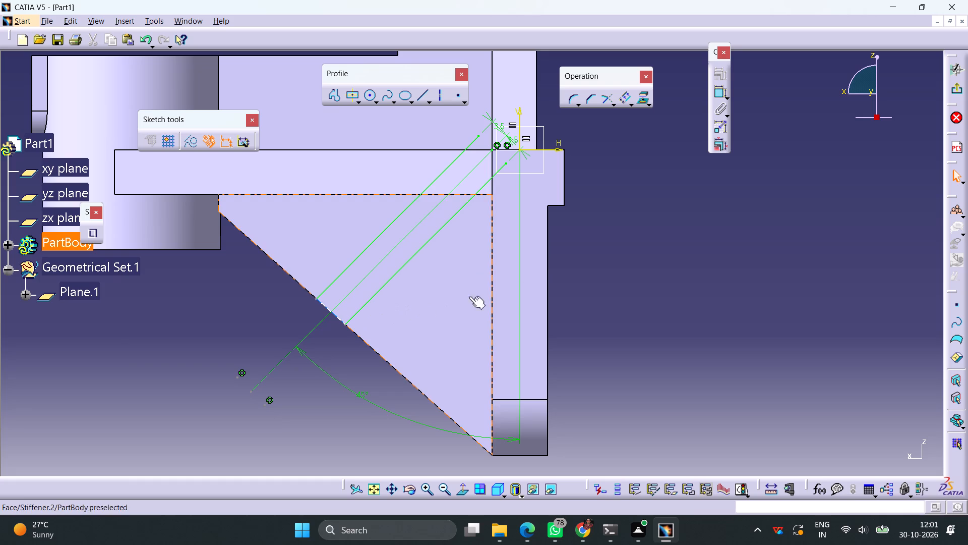
Draw a cross line about 7 mm long between the two offset lines, roughly midway up the stiffener.
{"action": "left_click", "coordinate": [419, 98]}
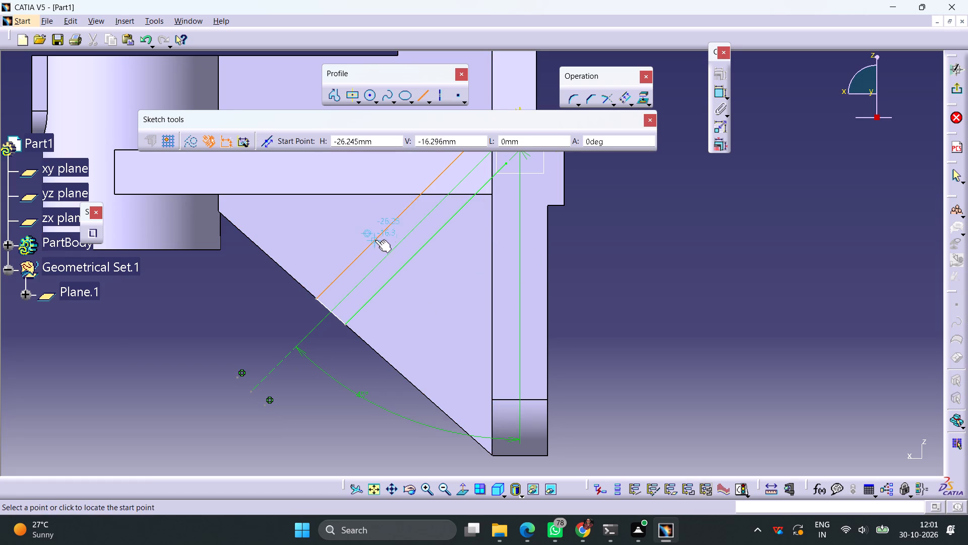
{"action": "left_click", "coordinate": [396, 221]}
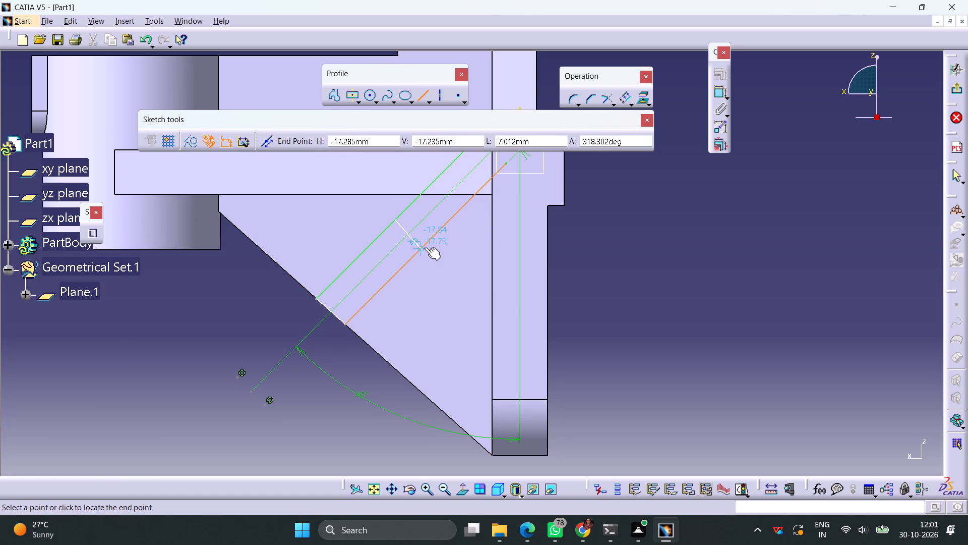
{"action": "left_click", "coordinate": [426, 247]}
{"action": "left_click", "coordinate": [586, 276]}
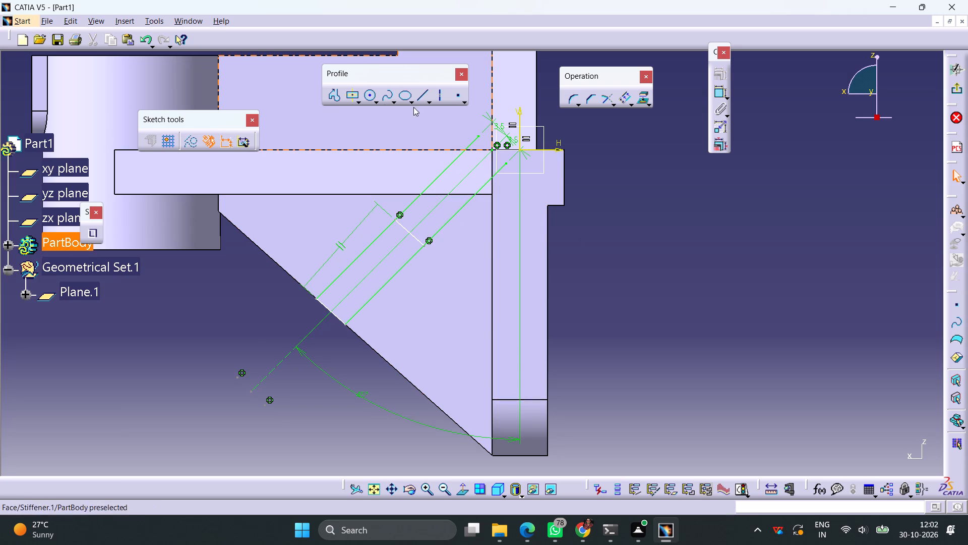
Trim the upper portions of both offset lines back to the cross line, keeping the lower portions to close the profile.
{"action": "left_click", "coordinate": [604, 98]}
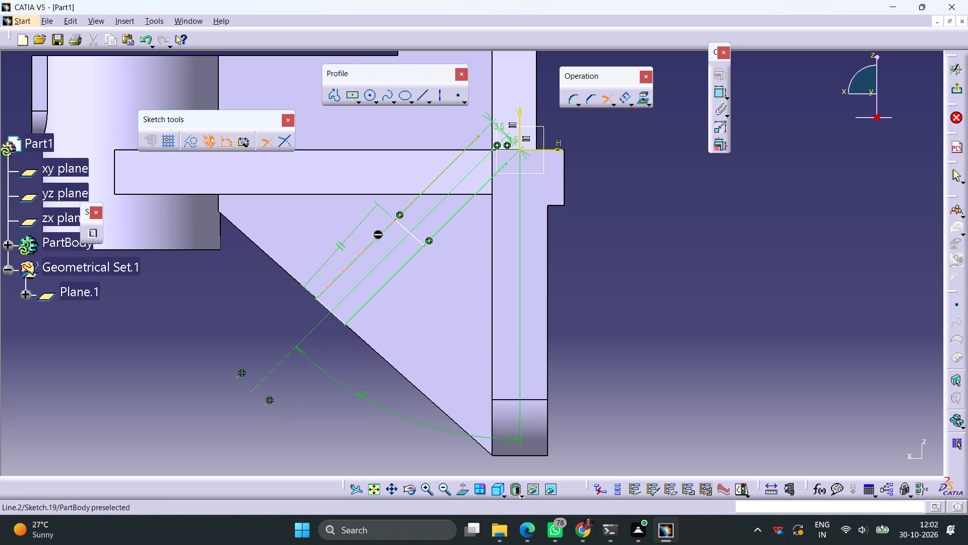
{"action": "left_click", "coordinate": [376, 243]}
{"action": "left_click", "coordinate": [403, 227]}
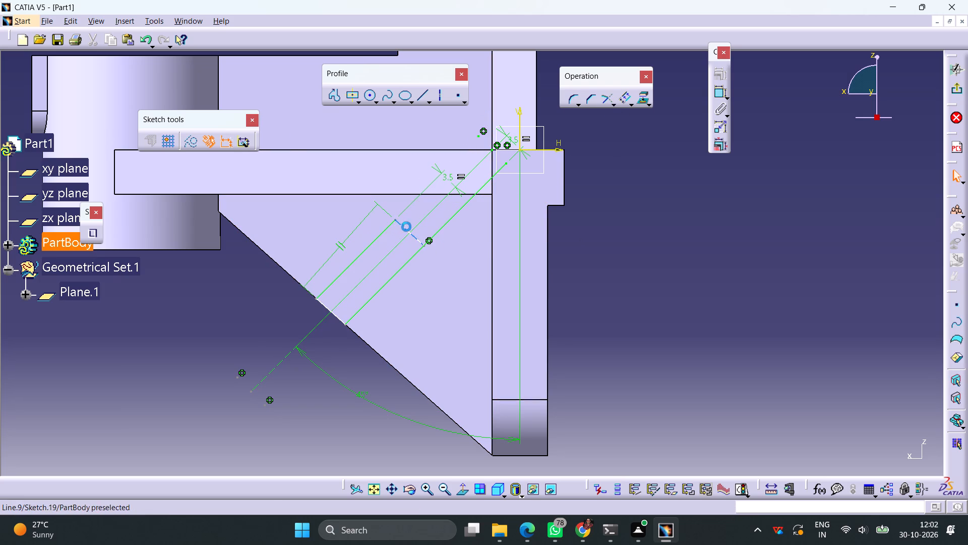
{"action": "left_click", "coordinate": [602, 99]}
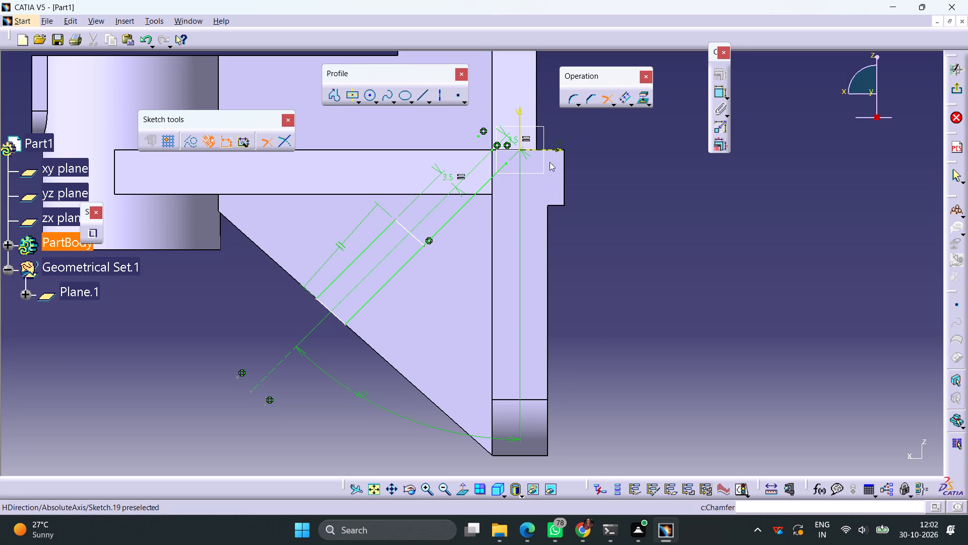
{"action": "left_click", "coordinate": [389, 279]}
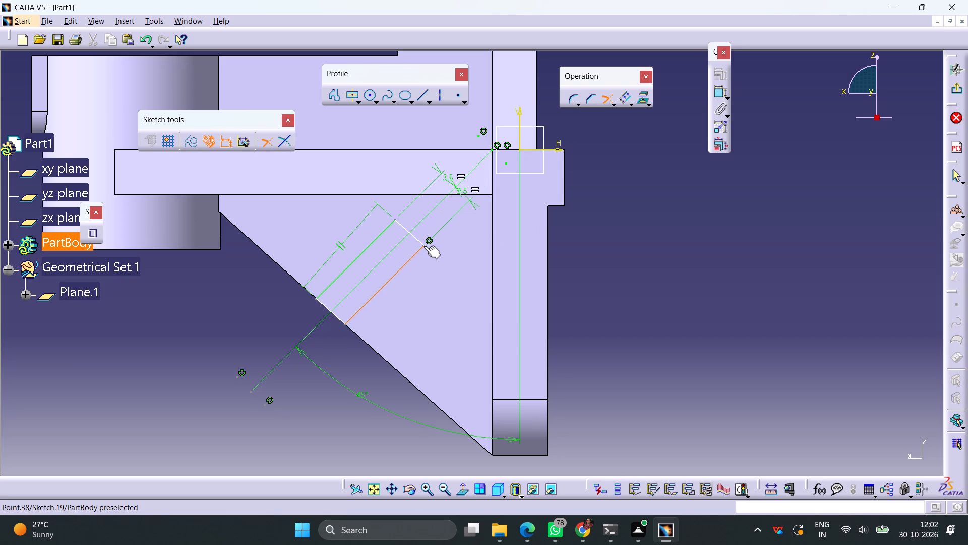
{"action": "left_click", "coordinate": [422, 243]}
{"action": "left_click", "coordinate": [631, 253]}
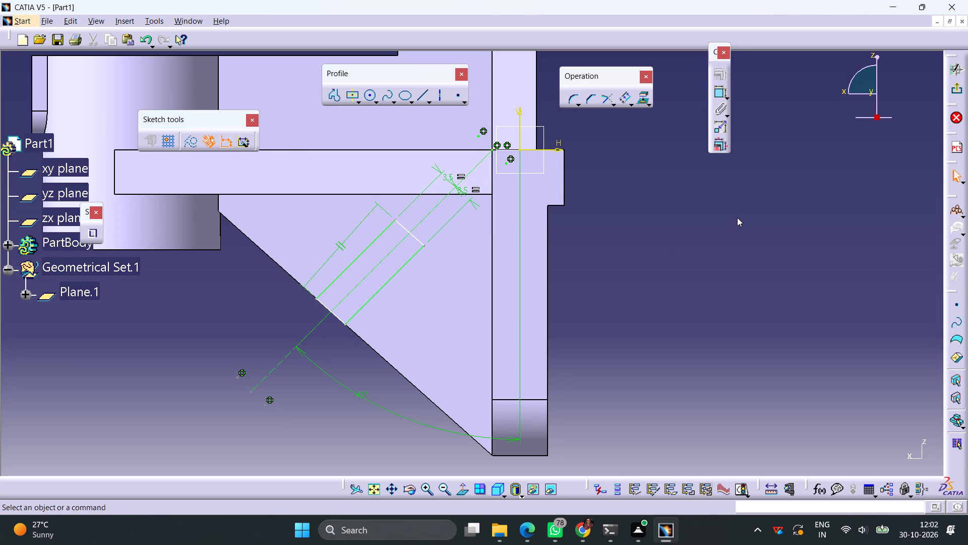
Leave the sketch and pocket the diagonal profile through the lower stiffener to a depth of 8 mm.
{"action": "left_click", "coordinate": [948, 89]}
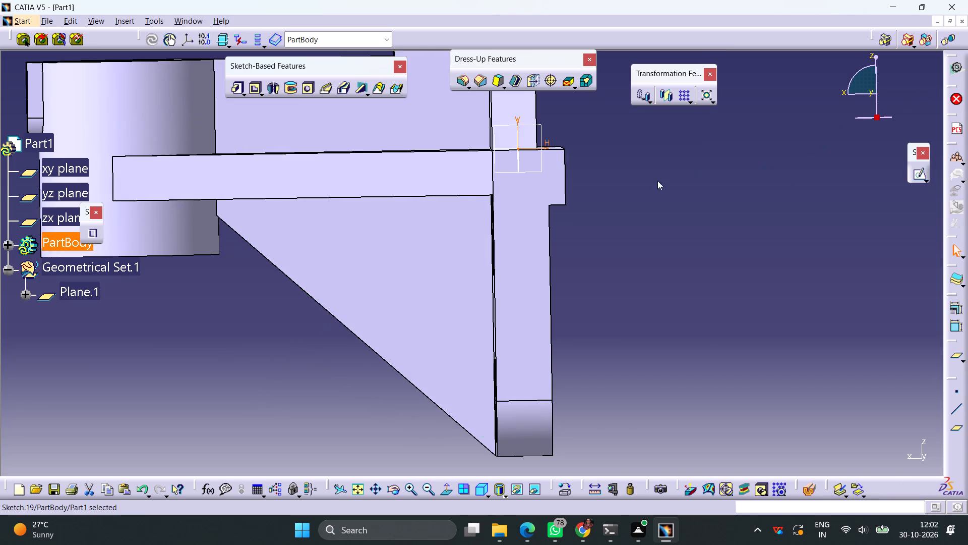
{"action": "left_click", "coordinate": [253, 90]}
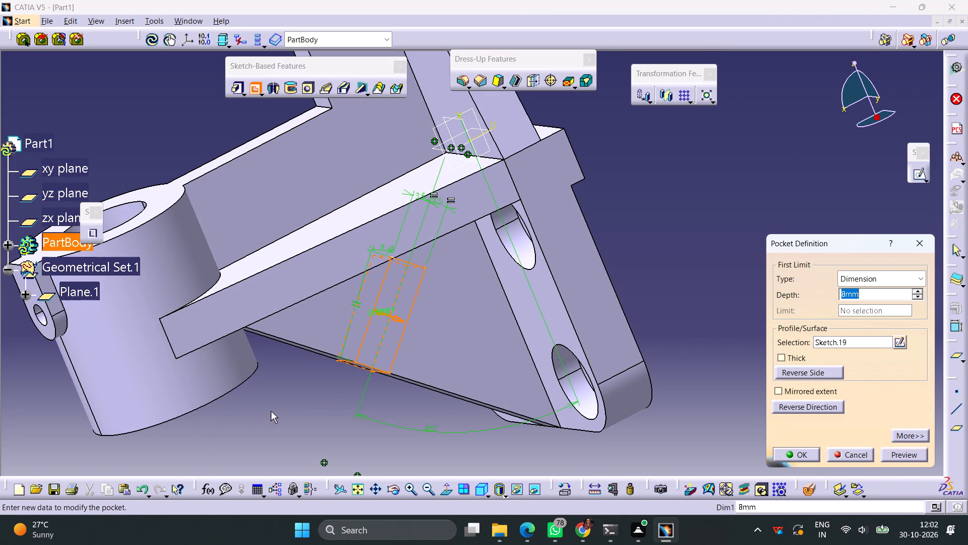
{"action": "middle_click_drag", "start_coordinate": [271, 411], "coordinate": [378, 273]}
{"action": "right_click_drag", "start_coordinate": [271, 411], "coordinate": [378, 273]}
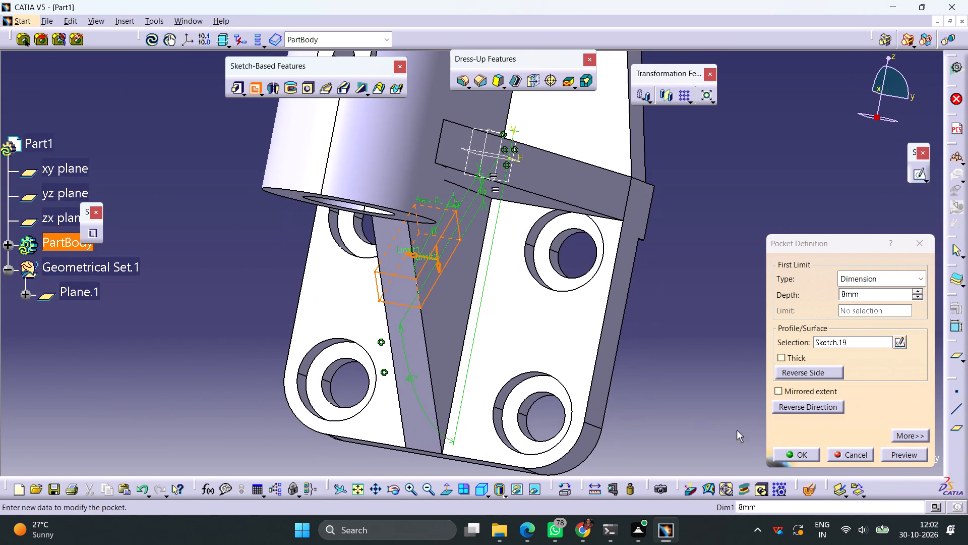
{"action": "left_click", "coordinate": [783, 452]}
{"action": "left_click", "coordinate": [717, 374]}
Apply a 5 mm edge fillet to the web's upper inside corner, between its horizontal and vertical edge faces.
{"action": "middle_click_drag", "start_coordinate": [687, 273], "coordinate": [624, 368], "text": "ctrl"}
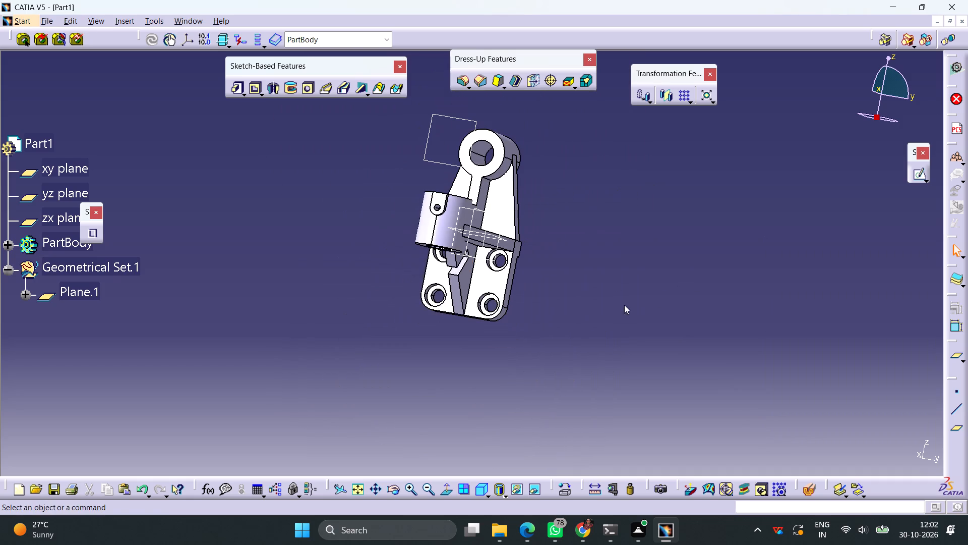
{"action": "middle_click_drag", "start_coordinate": [621, 266], "coordinate": [400, 273]}
{"action": "right_click_drag", "start_coordinate": [571, 254], "coordinate": [400, 273]}
{"action": "scroll", "coordinate": [400, 273], "scroll_direction": "up", "scroll_amount": 1}
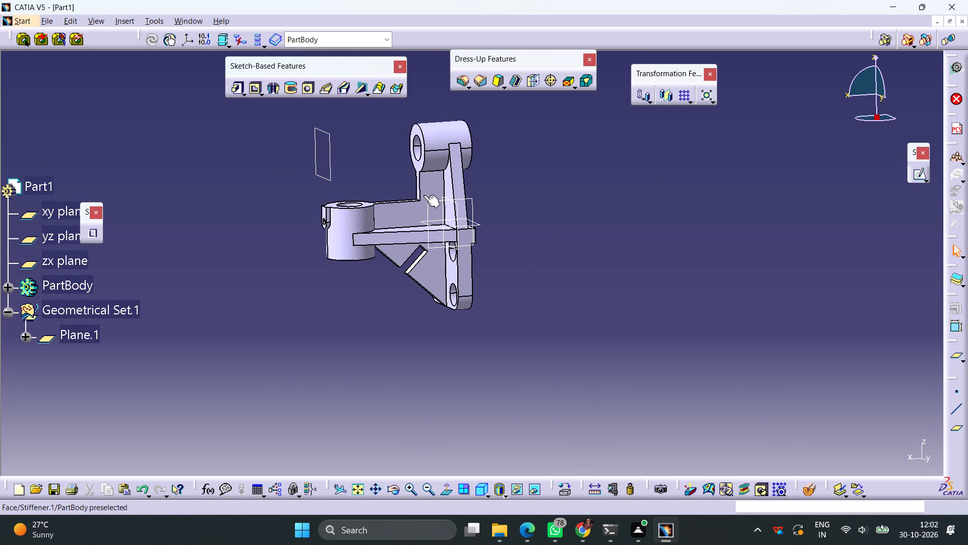
{"action": "middle_click_drag", "start_coordinate": [370, 174], "coordinate": [418, 221]}
{"action": "right_click_drag", "start_coordinate": [370, 174], "coordinate": [418, 221]}
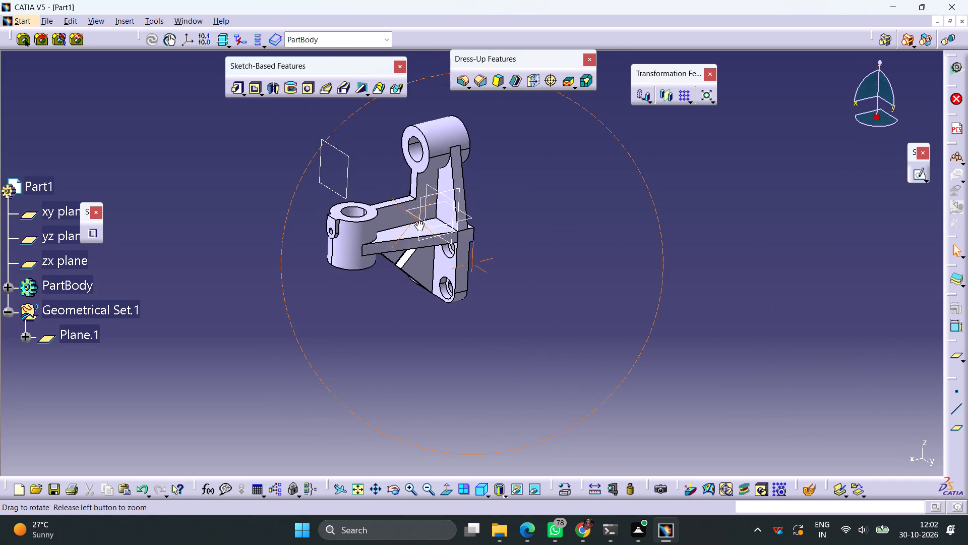
{"action": "right_click_drag", "start_coordinate": [418, 221], "coordinate": [442, 253]}
{"action": "middle_click_drag", "start_coordinate": [418, 221], "coordinate": [442, 253]}
{"action": "middle_click_drag", "start_coordinate": [520, 359], "coordinate": [518, 293], "text": "ctrl"}
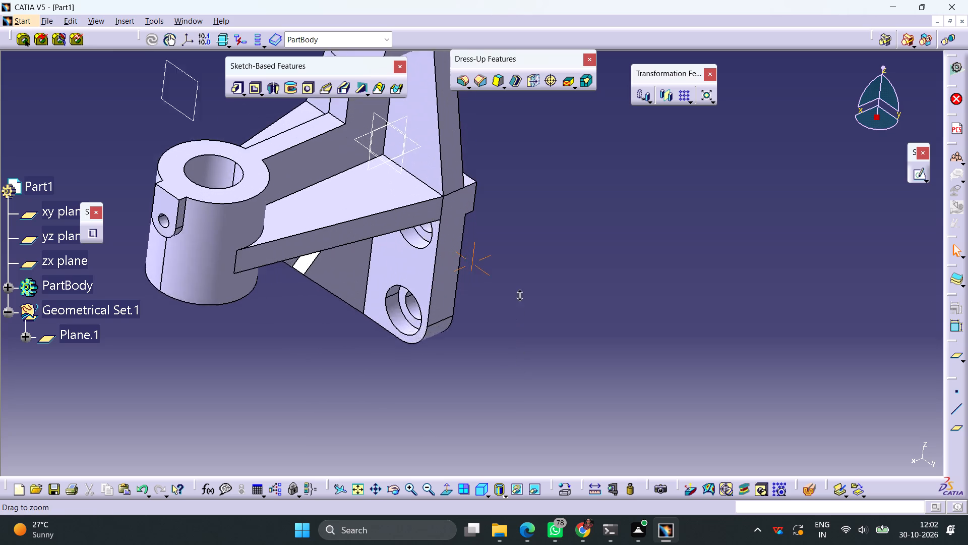
{"action": "middle_click_drag", "start_coordinate": [518, 293], "coordinate": [518, 285], "text": "ctrl"}
{"action": "middle_click_drag", "start_coordinate": [497, 285], "coordinate": [518, 391]}
{"action": "left_click", "coordinate": [461, 83]}
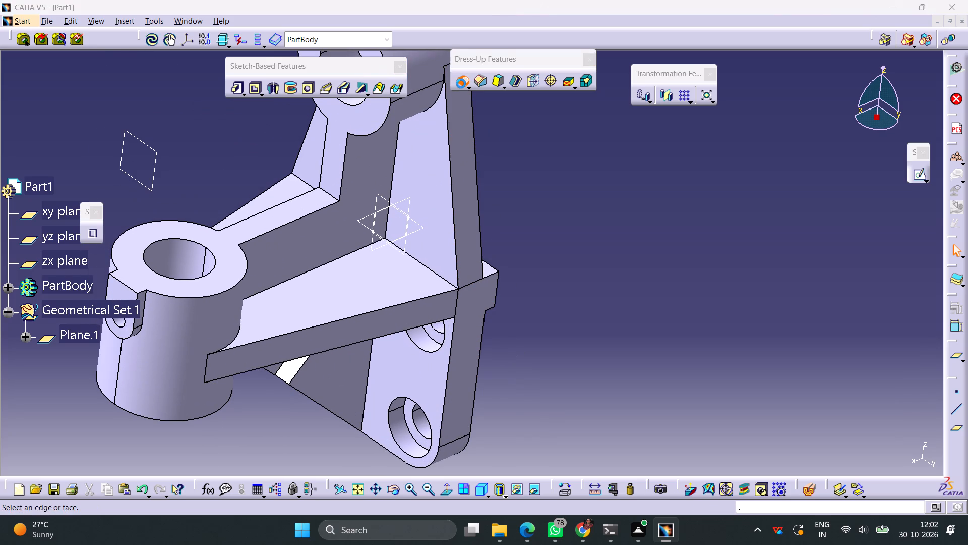
{"action": "left_click", "coordinate": [328, 195]}
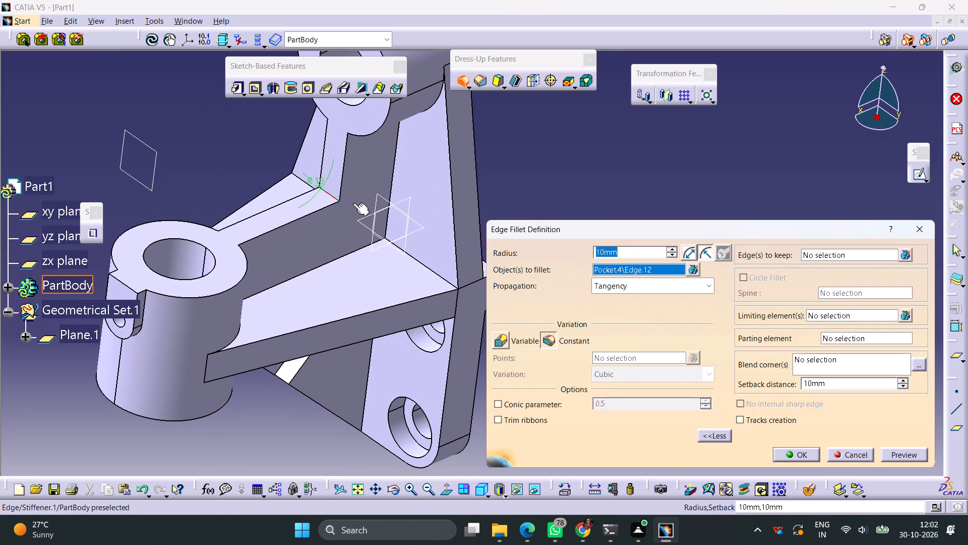
{"action": "key", "text": "5"}
{"action": "key", "text": "Return"}
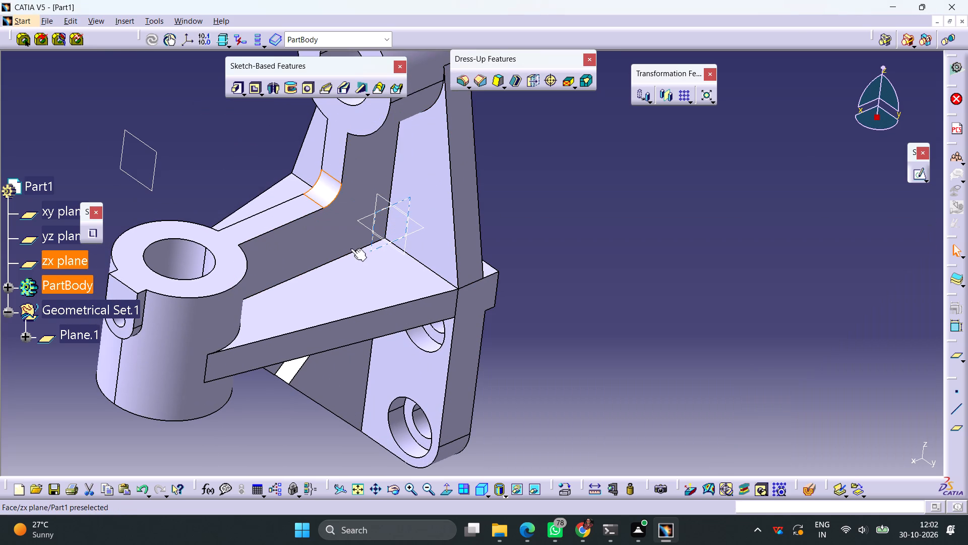
Apply a 3 mm edge fillet where the horizontal rib's top face meets the upright plate, on the near side of the web.
{"action": "left_click", "coordinate": [459, 84]}
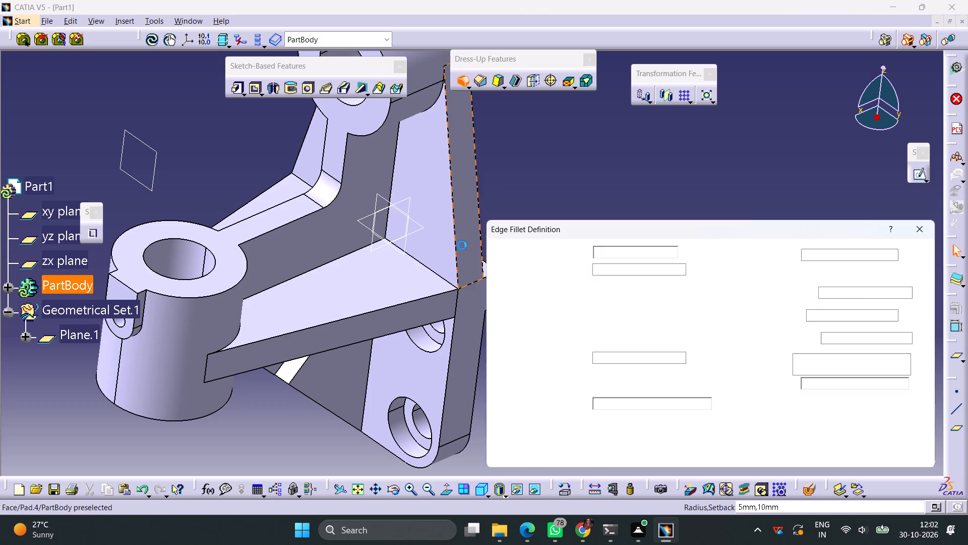
{"action": "left_click", "coordinate": [431, 271]}
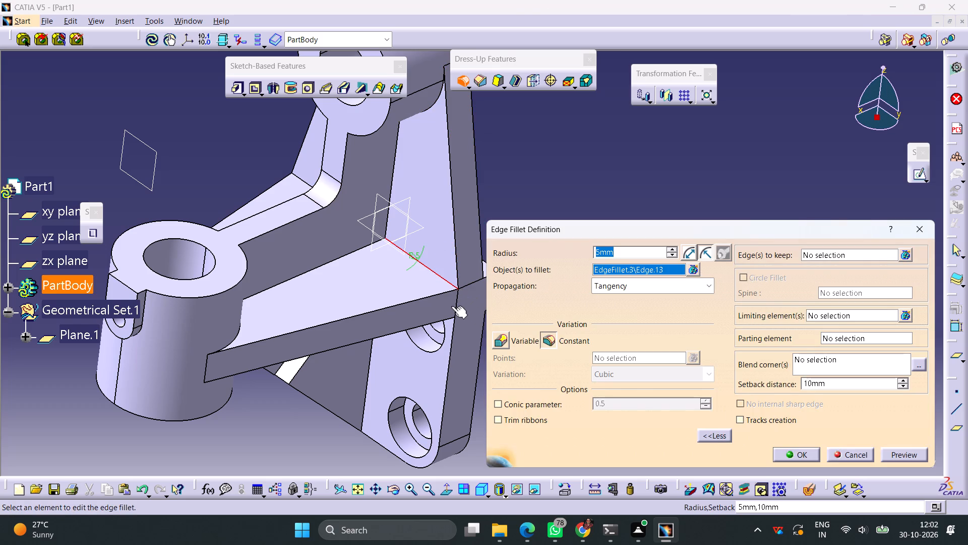
{"action": "key", "text": "3"}
{"action": "key", "text": "Return"}
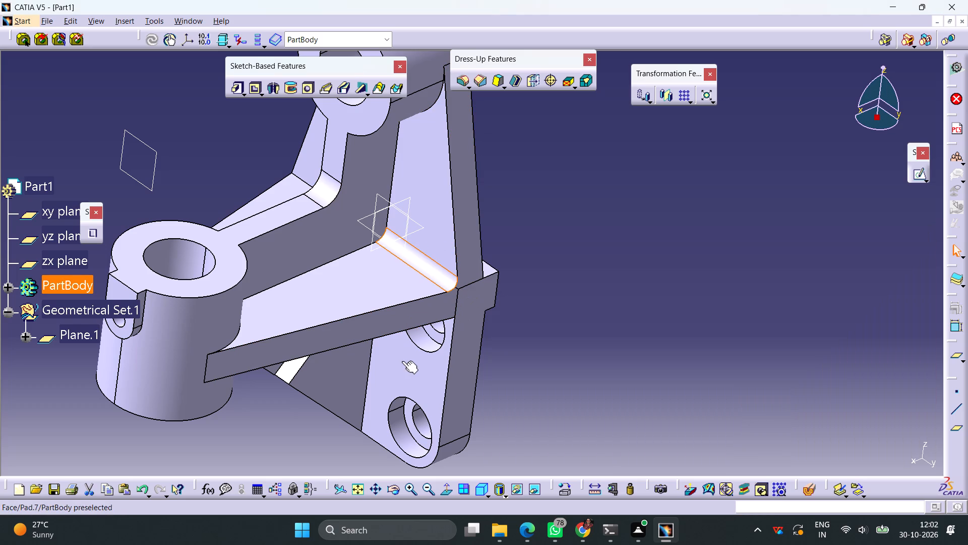
Apply a 3 mm edge fillet to the matching rib-to-plate edge on the opposite side of the web.
{"action": "left_click", "coordinate": [298, 177]}
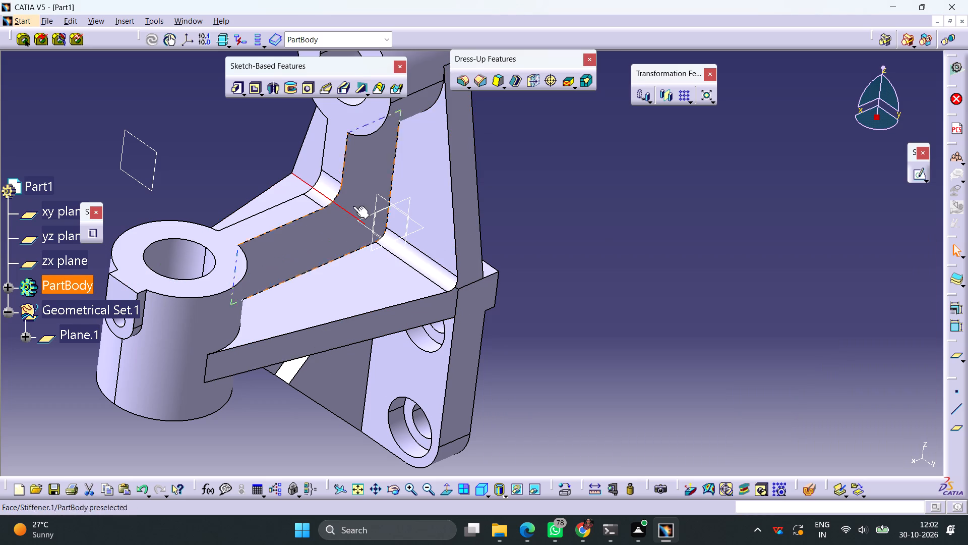
{"action": "left_click", "coordinate": [464, 83]}
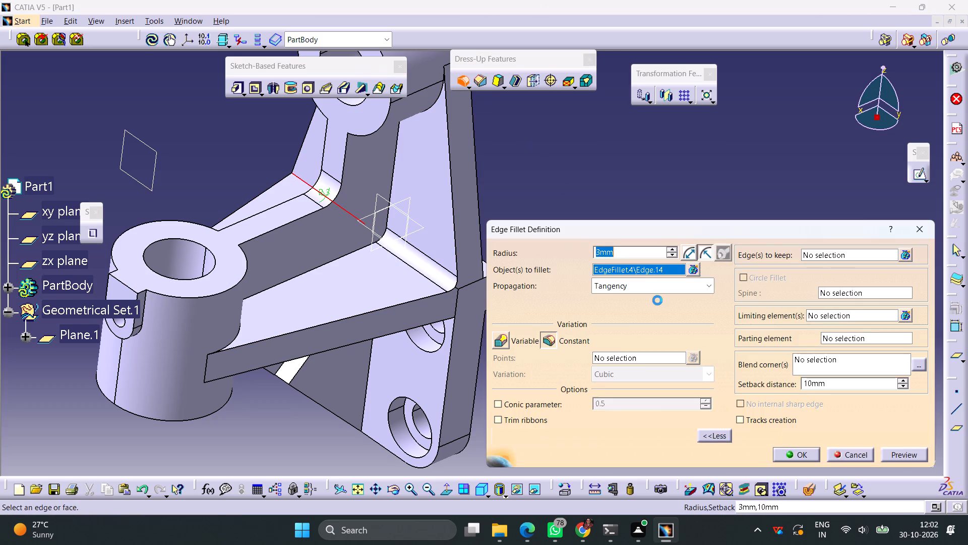
{"action": "left_click", "coordinate": [796, 460]}
{"action": "left_click", "coordinate": [681, 362]}
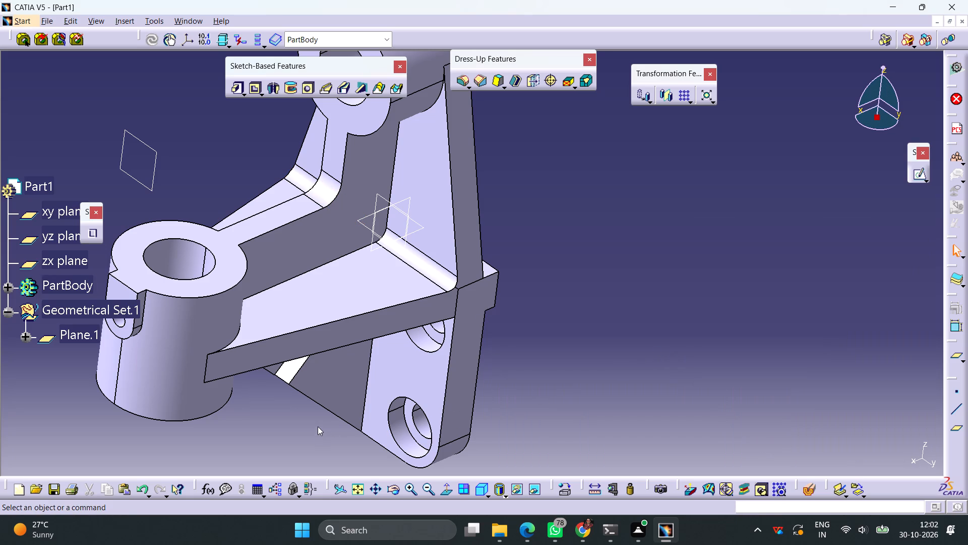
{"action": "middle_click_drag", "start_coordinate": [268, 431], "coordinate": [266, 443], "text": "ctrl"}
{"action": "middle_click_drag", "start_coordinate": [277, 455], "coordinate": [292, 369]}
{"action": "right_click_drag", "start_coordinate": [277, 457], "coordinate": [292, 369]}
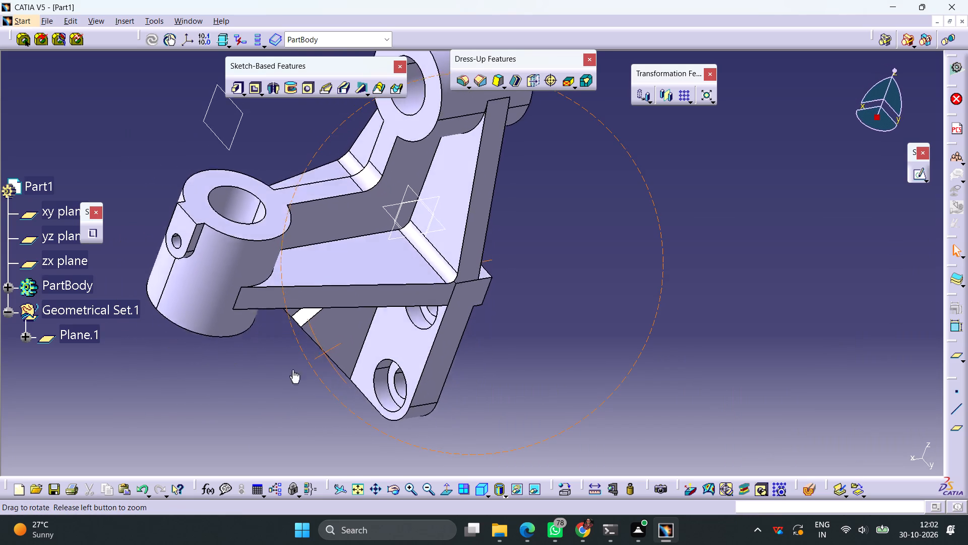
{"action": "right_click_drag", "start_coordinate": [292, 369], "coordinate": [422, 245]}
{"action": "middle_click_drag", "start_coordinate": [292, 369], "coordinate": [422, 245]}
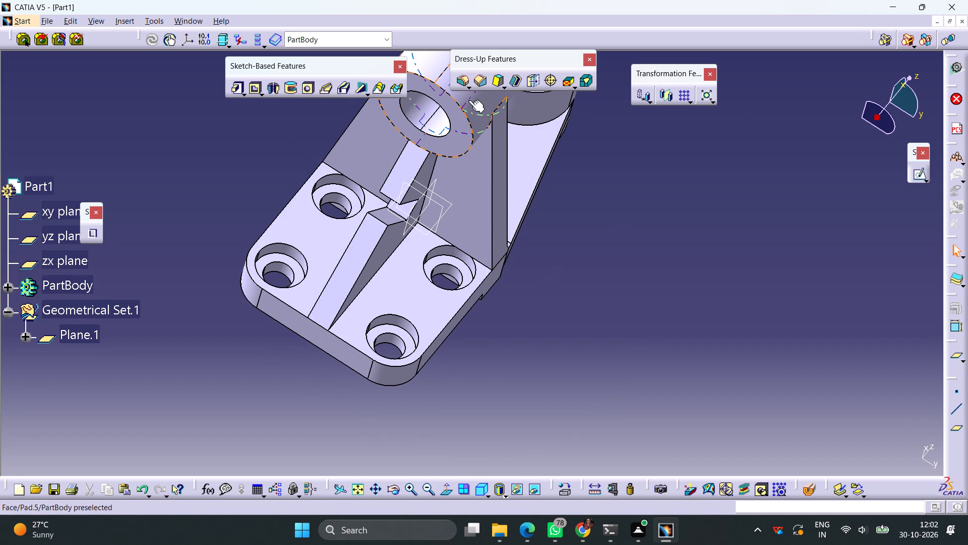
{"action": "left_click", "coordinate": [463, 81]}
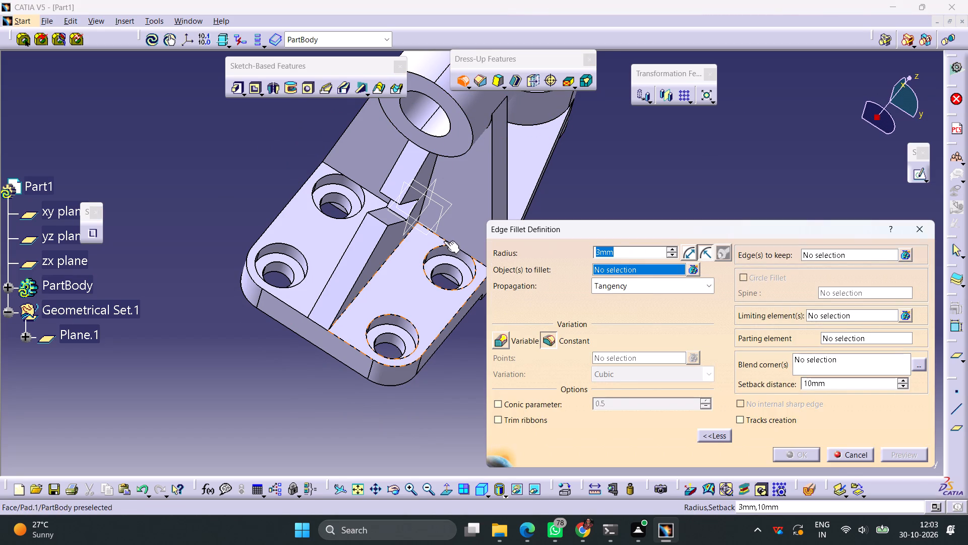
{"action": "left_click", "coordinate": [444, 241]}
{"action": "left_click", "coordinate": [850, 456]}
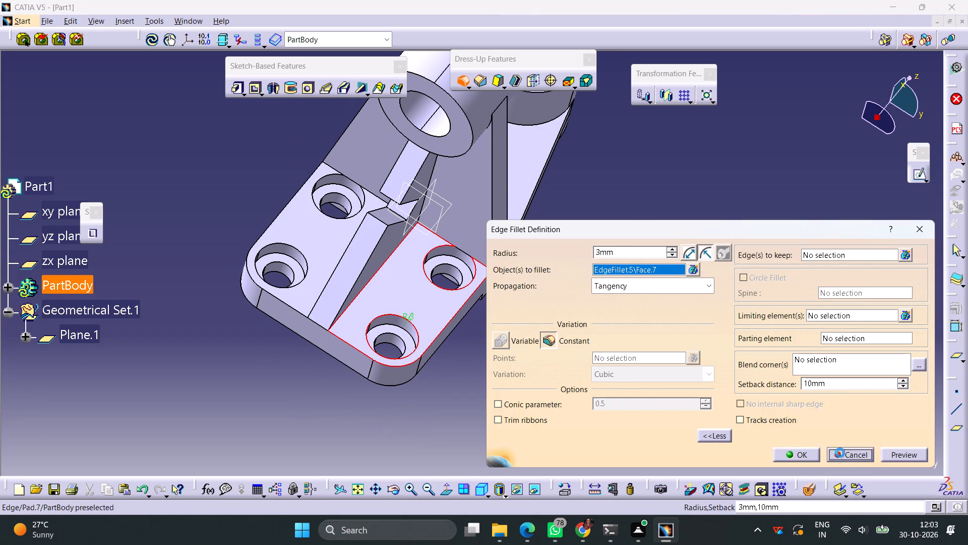
Apply a 3 mm edge fillet where the horizontal rib's underside meets the plate, between the lower stiffener and the adjacent upper counterbored hole.
{"action": "left_click", "coordinate": [459, 81]}
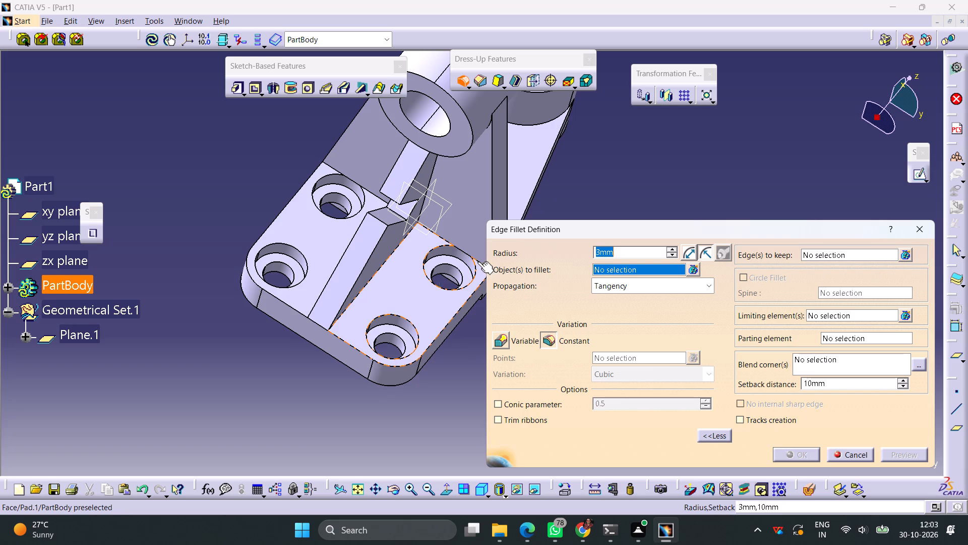
{"action": "left_click", "coordinate": [450, 241]}
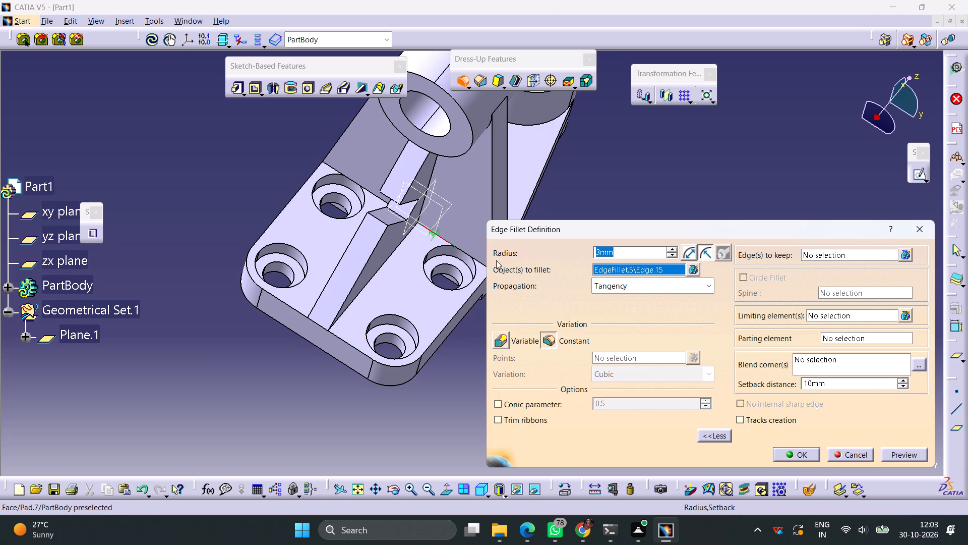
{"action": "middle_click_drag", "start_coordinate": [645, 173], "coordinate": [510, 128]}
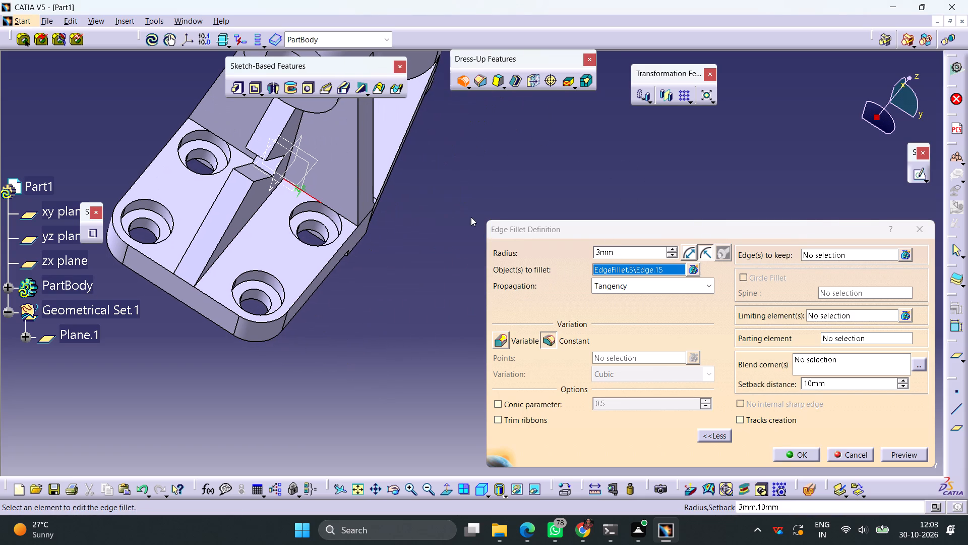
{"action": "left_click", "coordinate": [795, 454]}
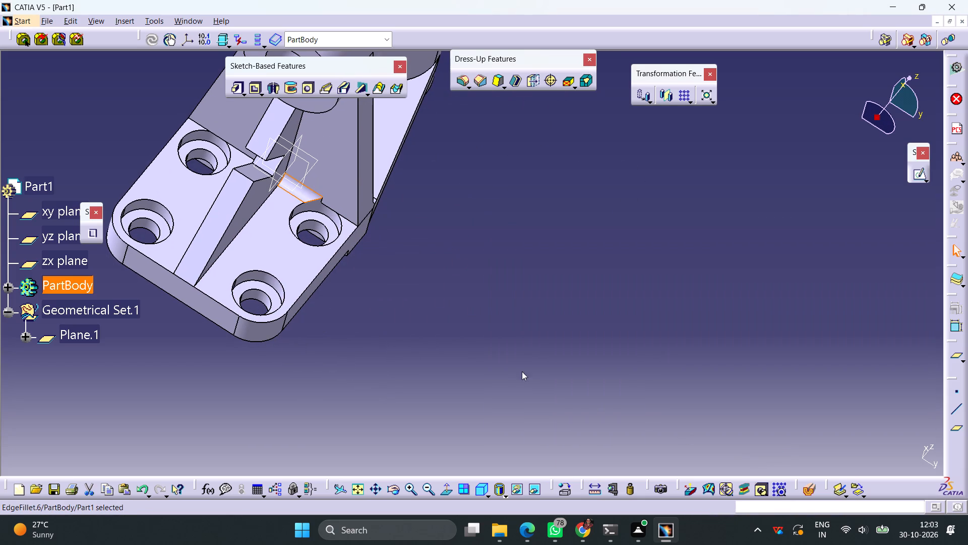
{"action": "left_click", "coordinate": [433, 207]}
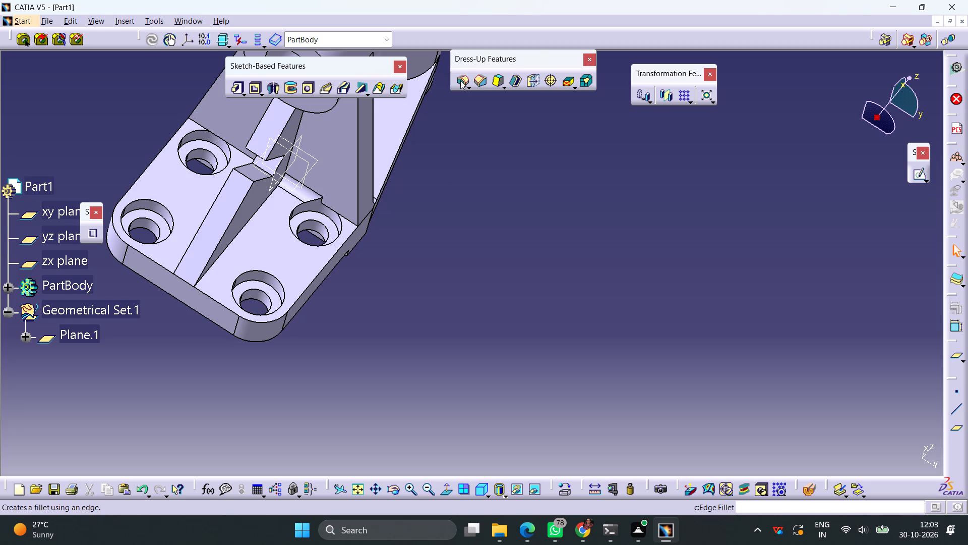
Apply a 3 mm edge fillet to the short remaining rib-to-plate edge between that counterbored hole and the plate's outer side.
{"action": "left_click", "coordinate": [460, 80]}
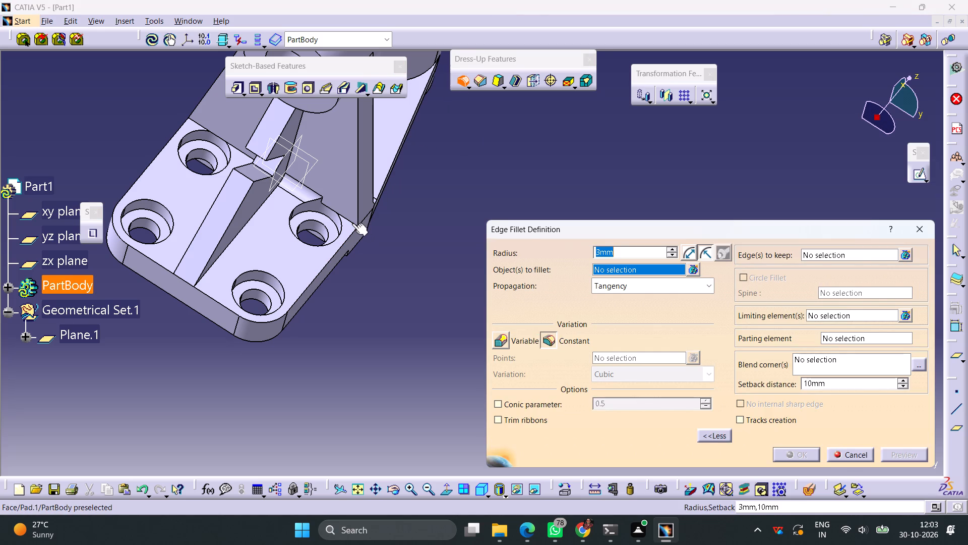
{"action": "left_click", "coordinate": [349, 221]}
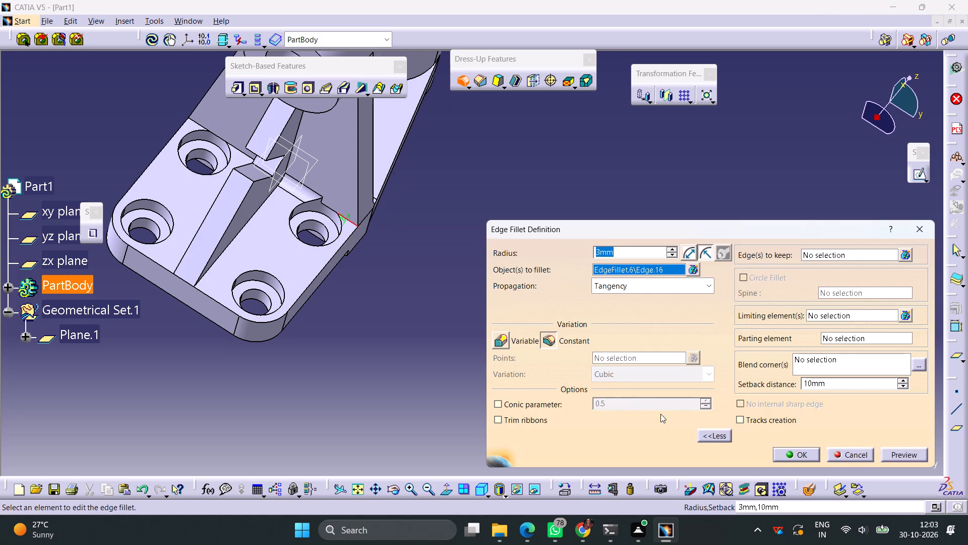
{"action": "left_click", "coordinate": [783, 450]}
{"action": "left_click", "coordinate": [532, 328]}
Apply a 3 mm edge fillet to both rib-to-plate edge segments beside the upper counterbored hole on the stiffener's opposite side.
{"action": "middle_click_drag", "start_coordinate": [452, 299], "coordinate": [645, 345]}
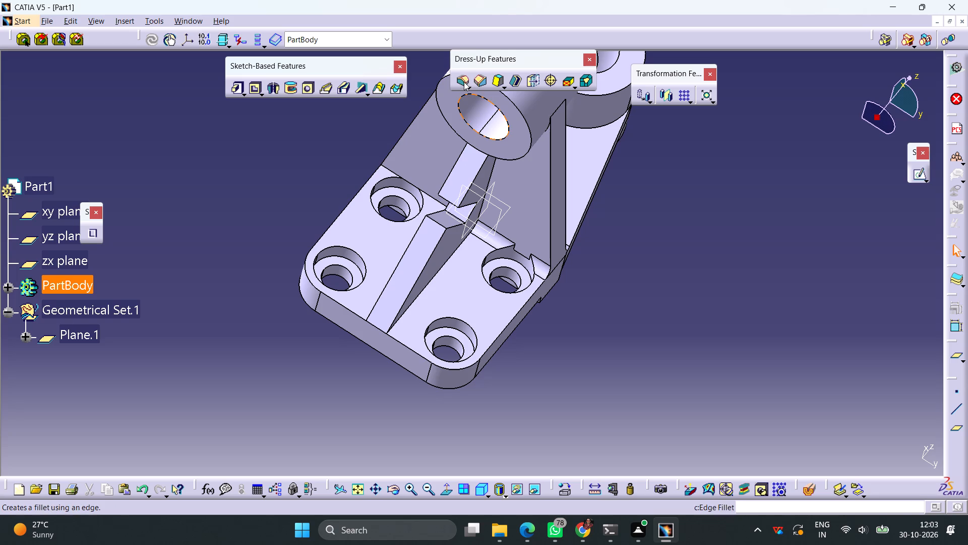
{"action": "left_click", "coordinate": [462, 82]}
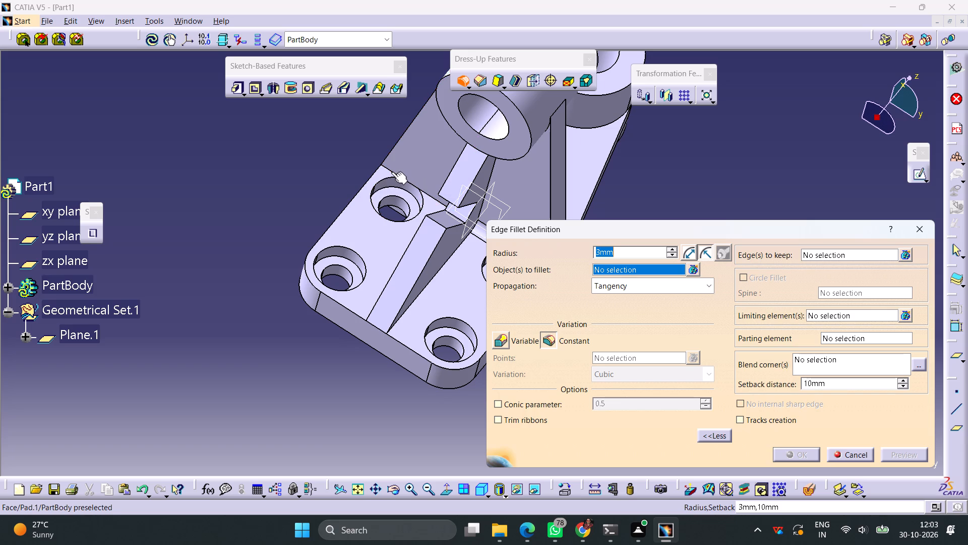
{"action": "left_click", "coordinate": [396, 173]}
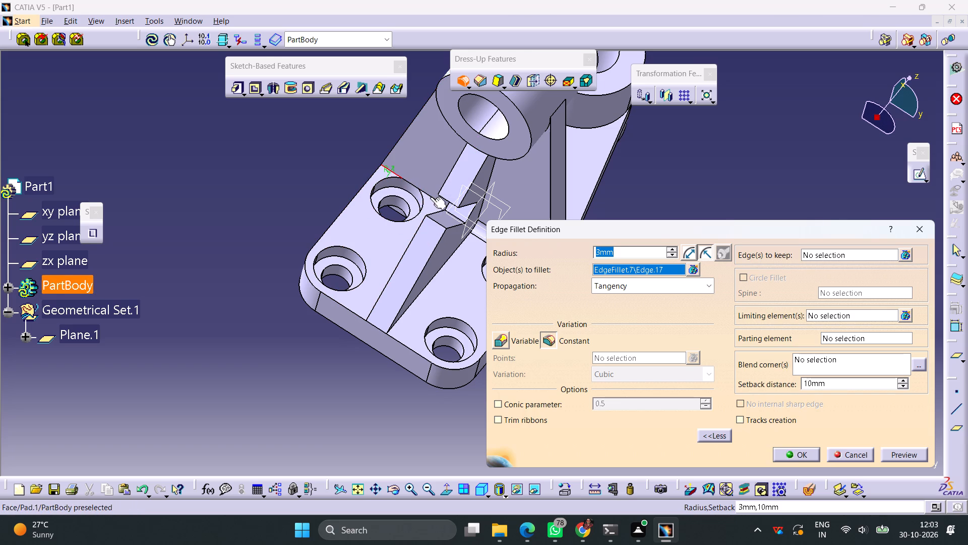
{"action": "left_click", "coordinate": [433, 196]}
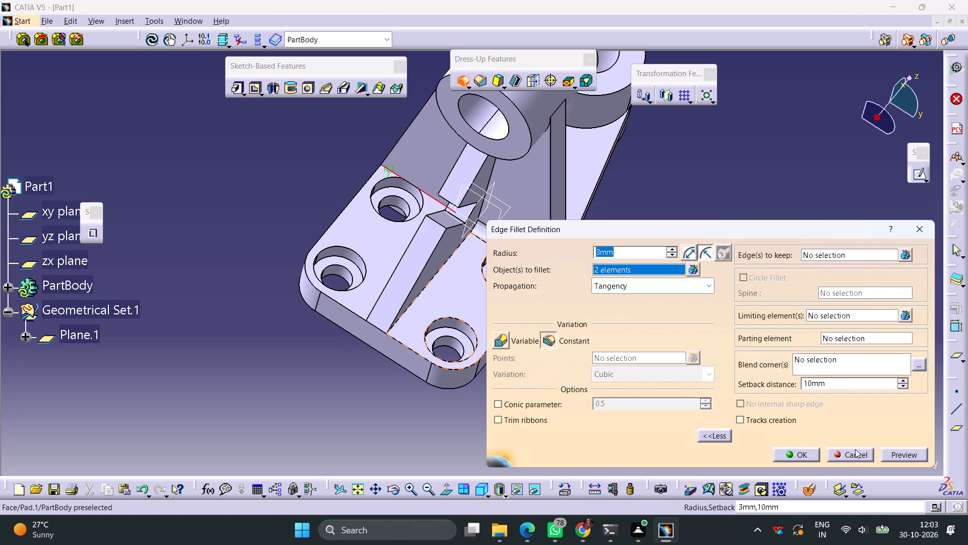
{"action": "left_click", "coordinate": [909, 453]}
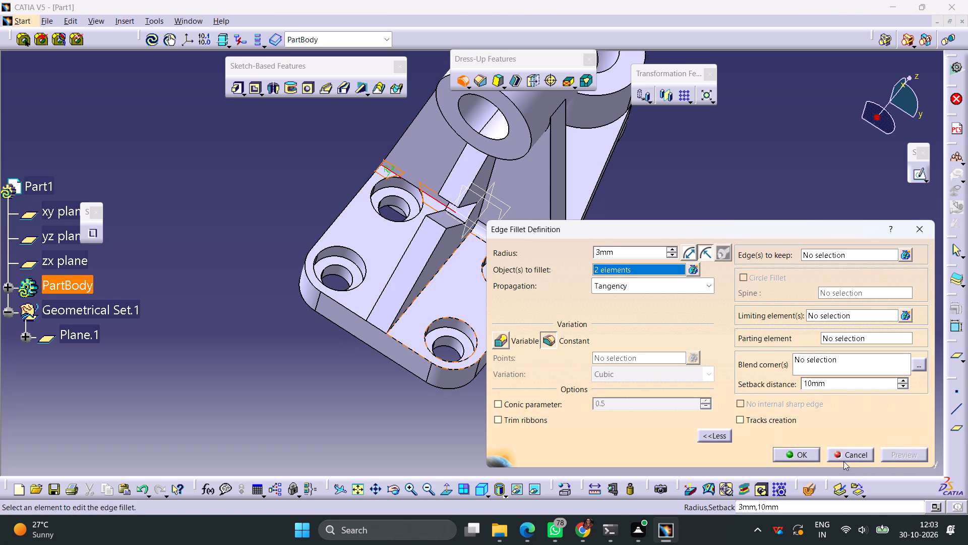
{"action": "left_click", "coordinate": [798, 453]}
{"action": "left_click", "coordinate": [679, 342]}
Apply a 3 mm edge fillet along the rear edge where the raised ledge's top face meets the upright plate.
{"action": "middle_click_drag", "start_coordinate": [690, 307], "coordinate": [571, 189]}
{"action": "right_click_drag", "start_coordinate": [685, 307], "coordinate": [571, 189]}
{"action": "scroll", "coordinate": [651, 300], "scroll_direction": "up", "scroll_amount": 1}
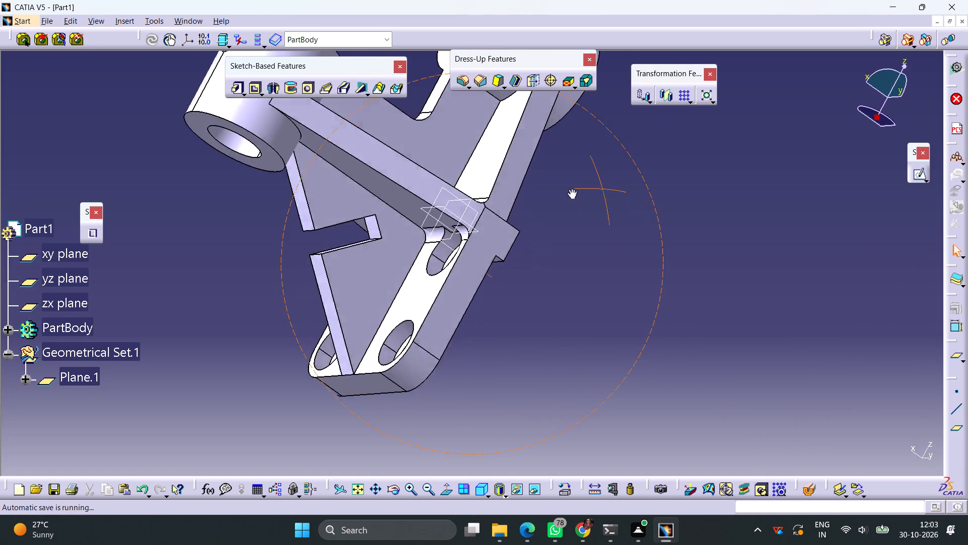
{"action": "middle_click_drag", "start_coordinate": [571, 189], "coordinate": [504, 223]}
{"action": "right_click_drag", "start_coordinate": [571, 189], "coordinate": [504, 223]}
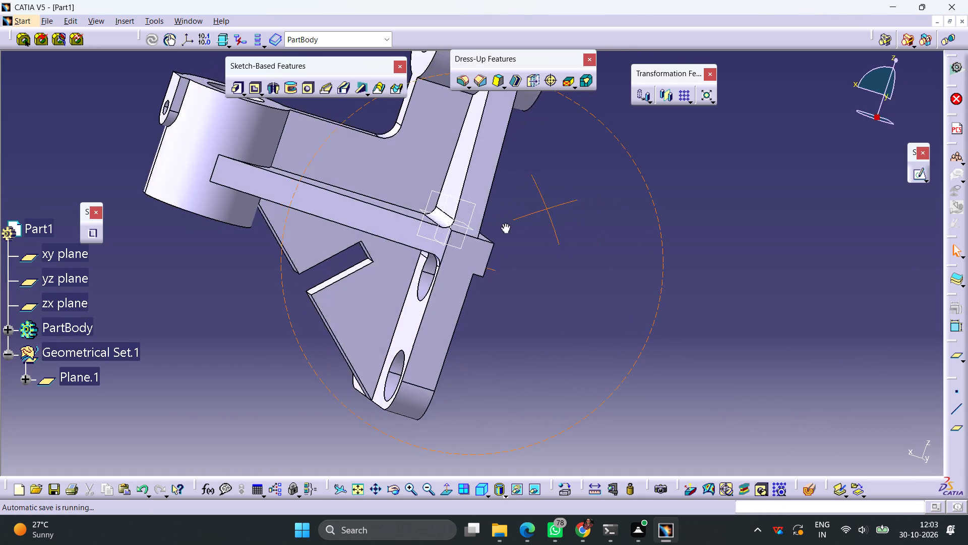
{"action": "middle_click_drag", "start_coordinate": [504, 223], "coordinate": [394, 265]}
{"action": "right_click_drag", "start_coordinate": [504, 223], "coordinate": [394, 265]}
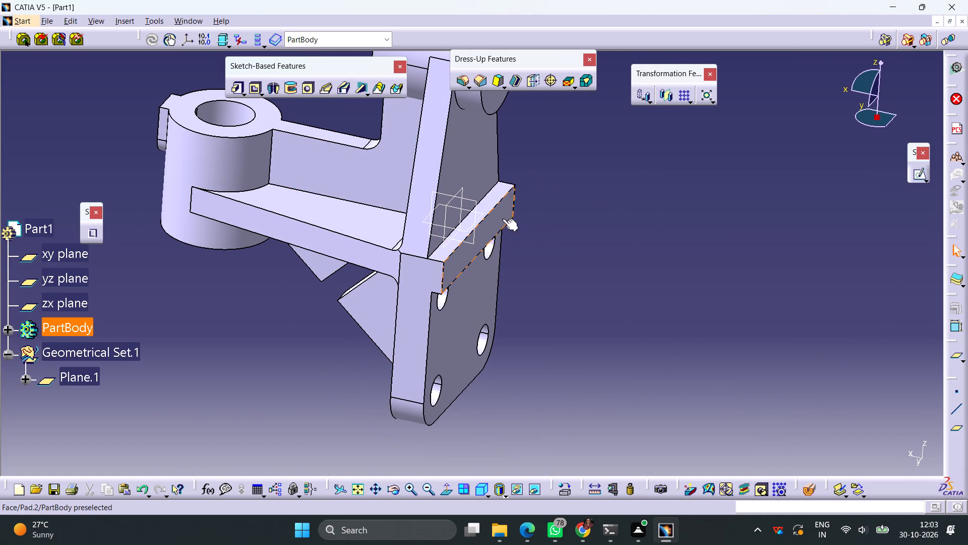
{"action": "left_click", "coordinate": [461, 83]}
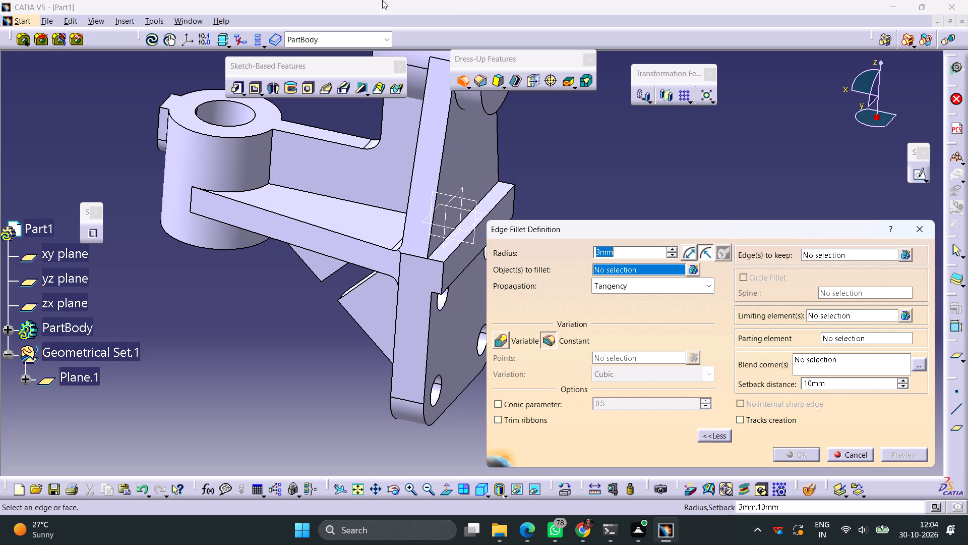
{"action": "left_click", "coordinate": [485, 195]}
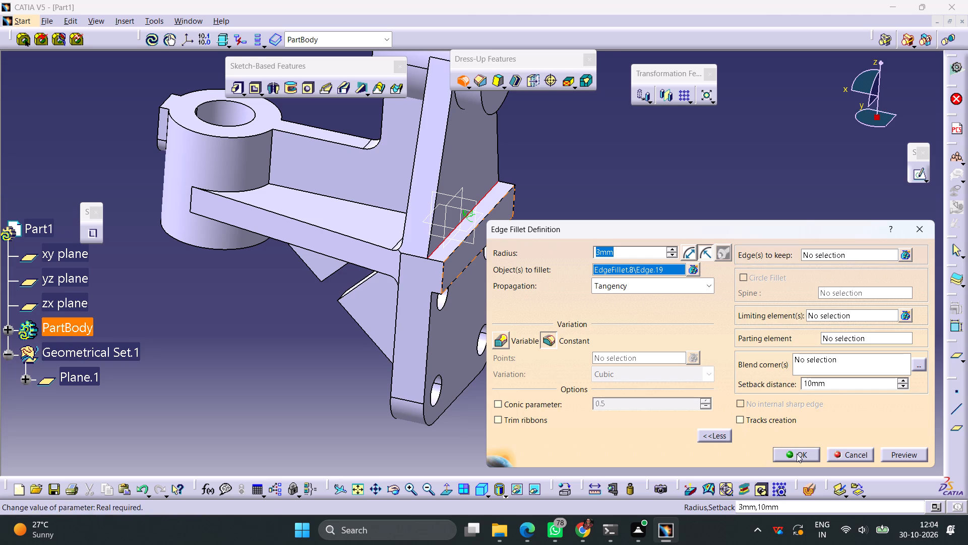
{"action": "left_click", "coordinate": [798, 455]}
Apply a 3 mm edge fillet along the rear edge where the ledge's underside meets the plate, just above the holes.
{"action": "middle_click_drag", "start_coordinate": [628, 359], "coordinate": [591, 217]}
{"action": "right_click_drag", "start_coordinate": [628, 359], "coordinate": [591, 217]}
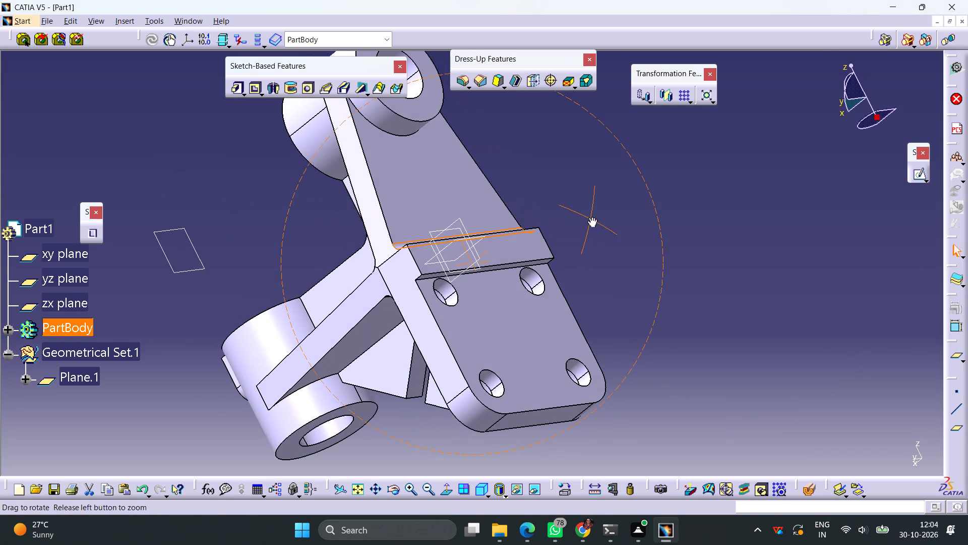
{"action": "right_click_drag", "start_coordinate": [591, 217], "coordinate": [593, 217]}
{"action": "middle_click_drag", "start_coordinate": [591, 217], "coordinate": [593, 217]}
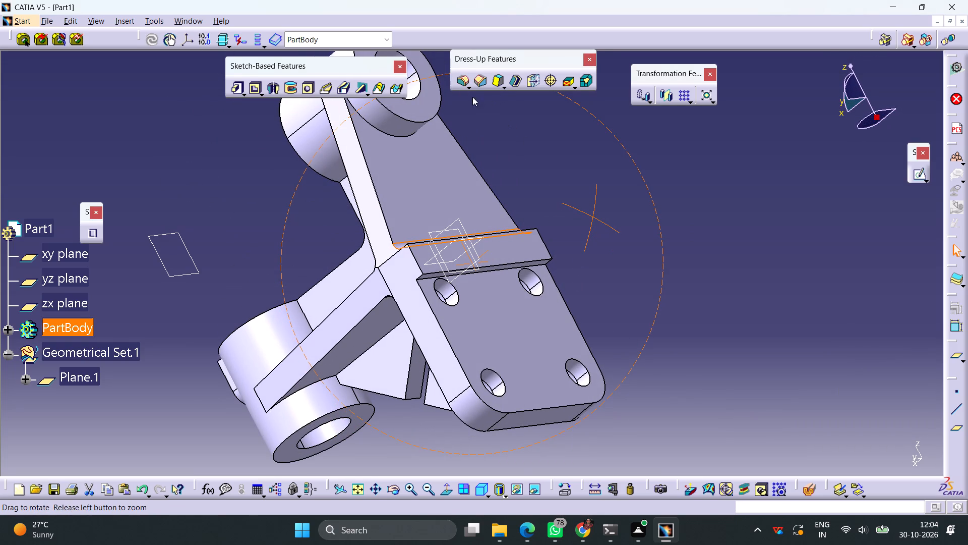
{"action": "left_click", "coordinate": [461, 83]}
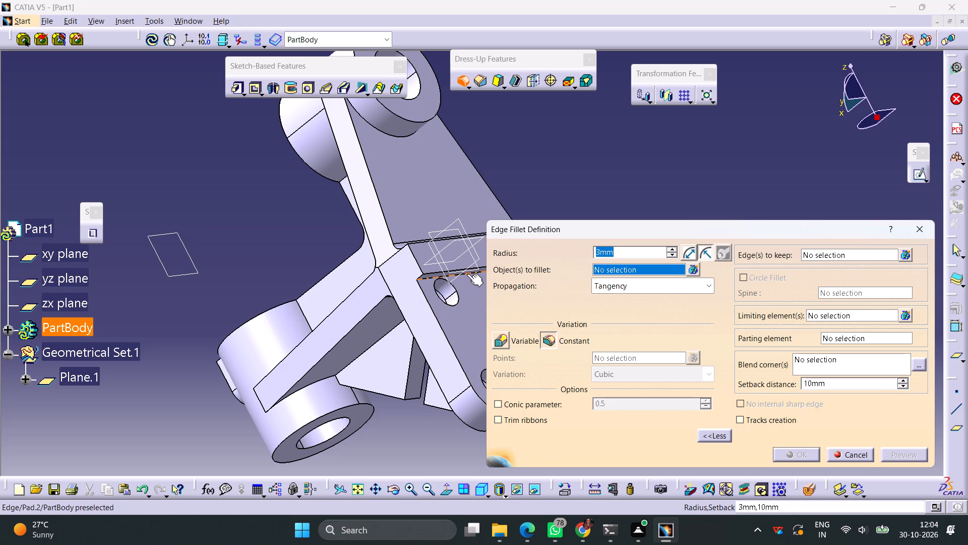
{"action": "left_click", "coordinate": [467, 274]}
{"action": "left_click", "coordinate": [793, 451]}
{"action": "left_click", "coordinate": [715, 370]}
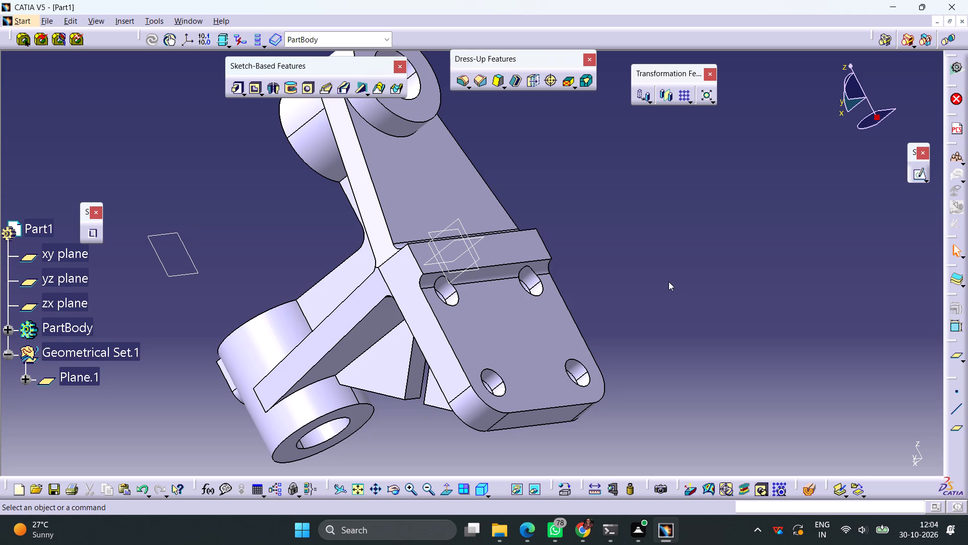
Save the finished bracket as the CATPart file Part1 in the internship folder.
{"action": "middle_click_drag", "start_coordinate": [591, 228], "coordinate": [589, 264], "text": "ctrl"}
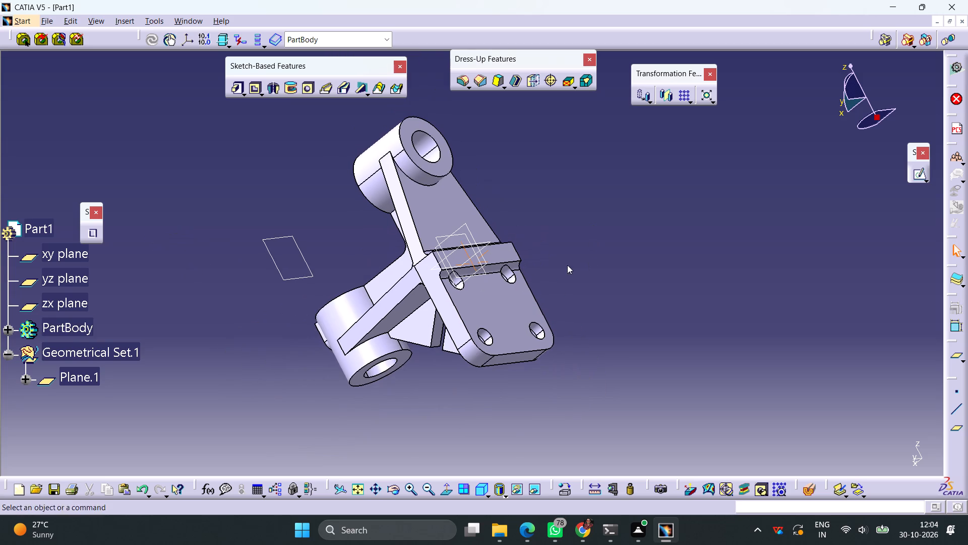
{"action": "middle_click_drag", "start_coordinate": [357, 221], "coordinate": [681, 235]}
{"action": "right_click_drag", "start_coordinate": [357, 221], "coordinate": [681, 235]}
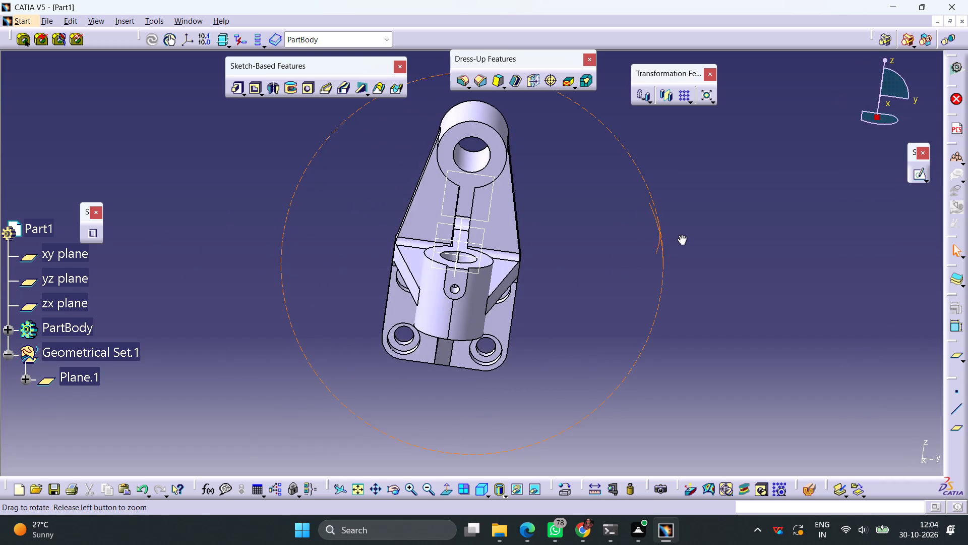
{"action": "right_click_drag", "start_coordinate": [681, 235], "coordinate": [681, 240]}
{"action": "middle_click_drag", "start_coordinate": [681, 235], "coordinate": [681, 240]}
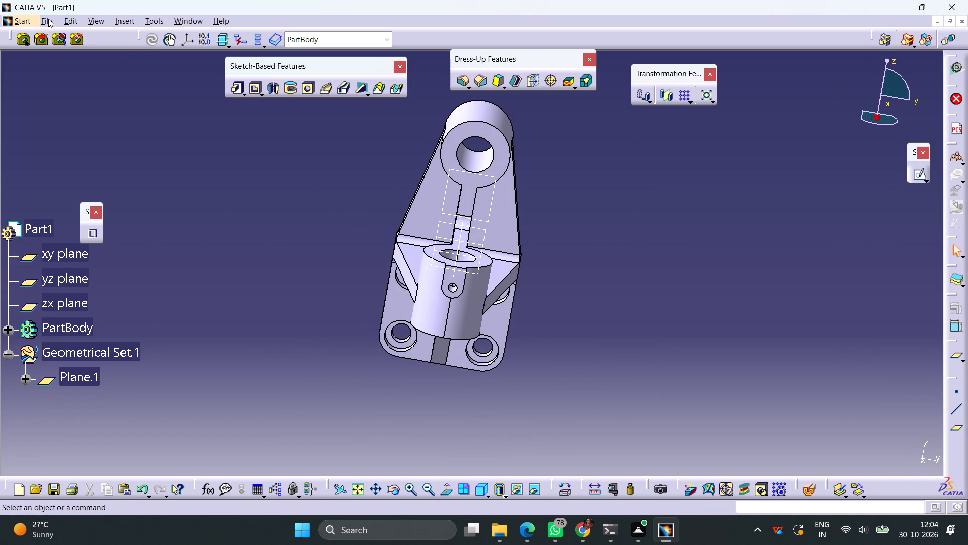
{"action": "left_click", "coordinate": [48, 19]}
{"action": "left_click", "coordinate": [80, 130]}
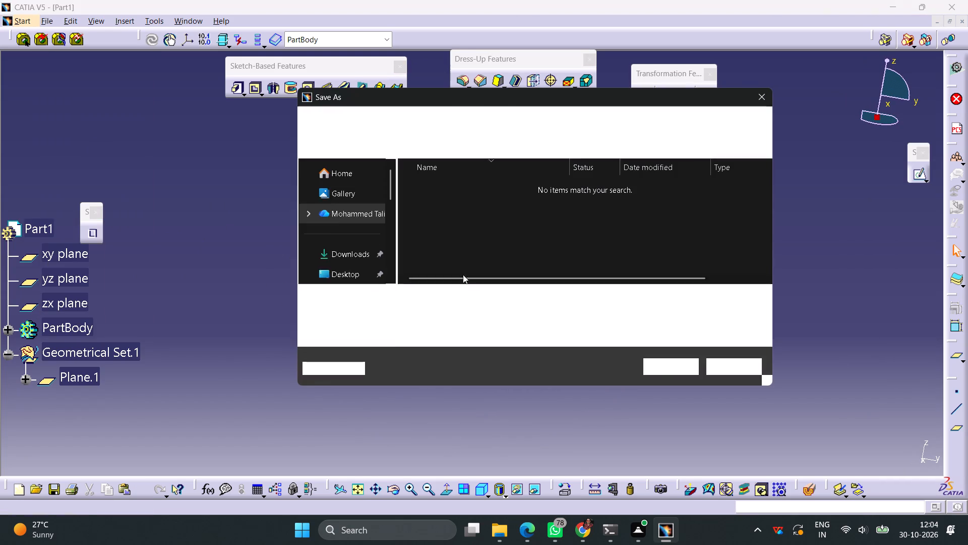
{"action": "left_click", "coordinate": [662, 371]}
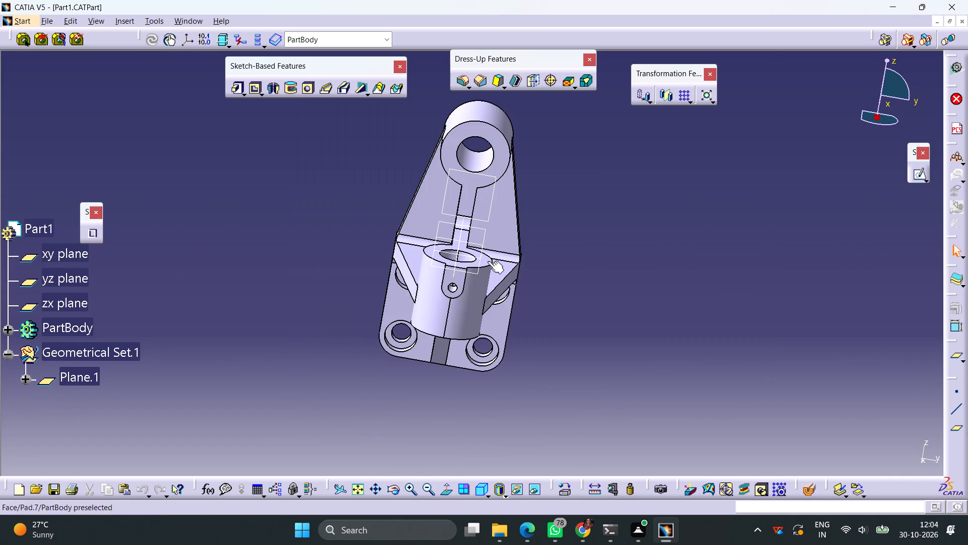
Save a copy of the part in igs format as Part1 in the internship folder.
{"action": "left_click", "coordinate": [44, 23]}
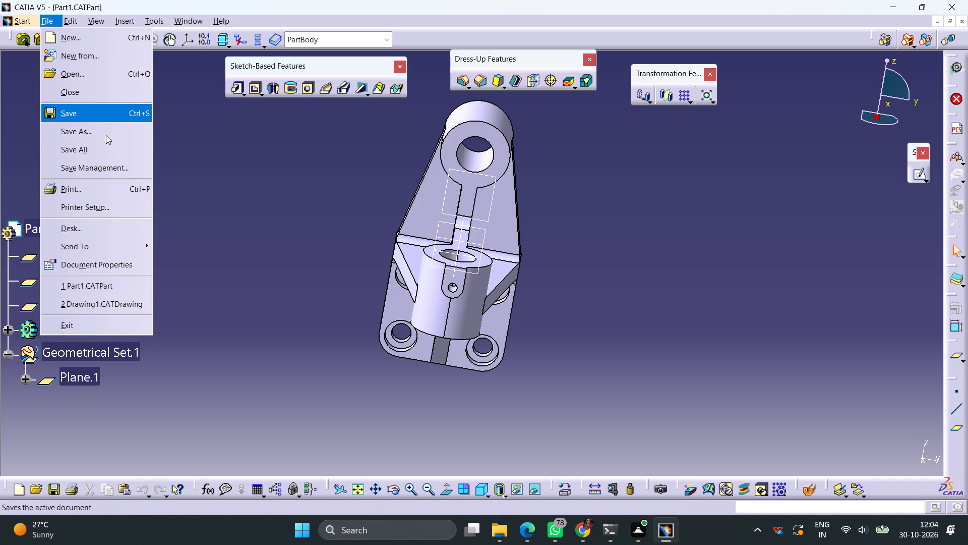
{"action": "left_click", "coordinate": [104, 134]}
{"action": "left_click", "coordinate": [419, 314]}
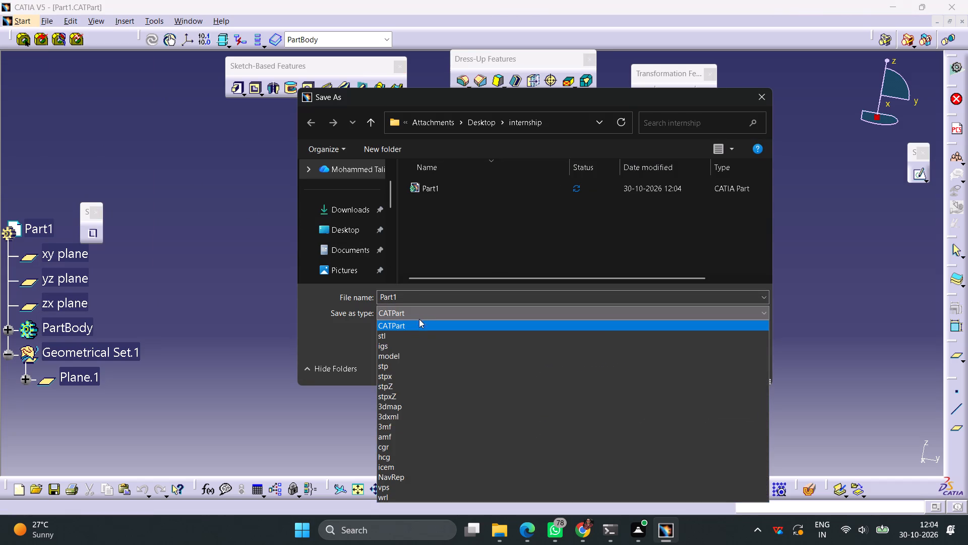
{"action": "left_click", "coordinate": [390, 343]}
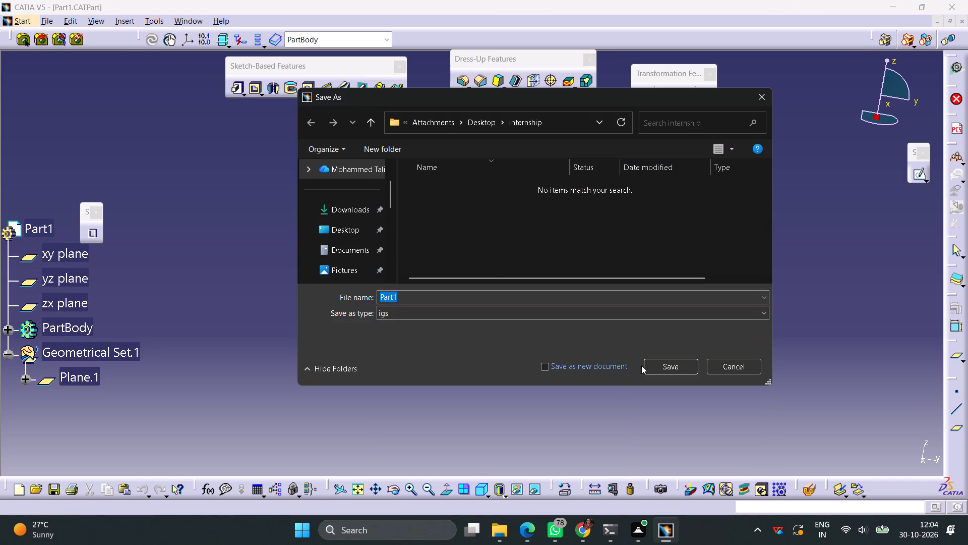
{"action": "left_click", "coordinate": [660, 366]}
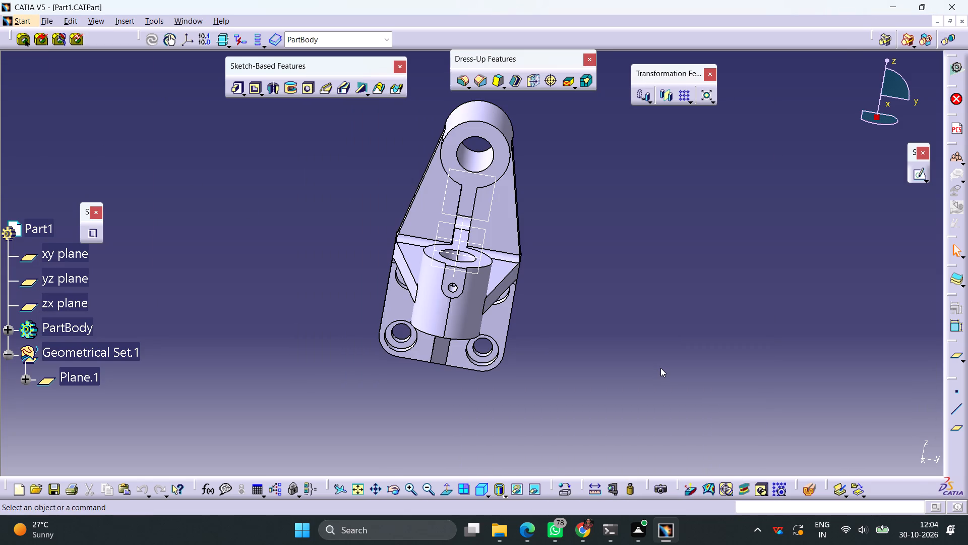
Create a new drawing with the ISO standard and an A2 ISO landscape sheet.
{"action": "key", "text": "ctrl+n"}
{"action": "key", "text": "d"}
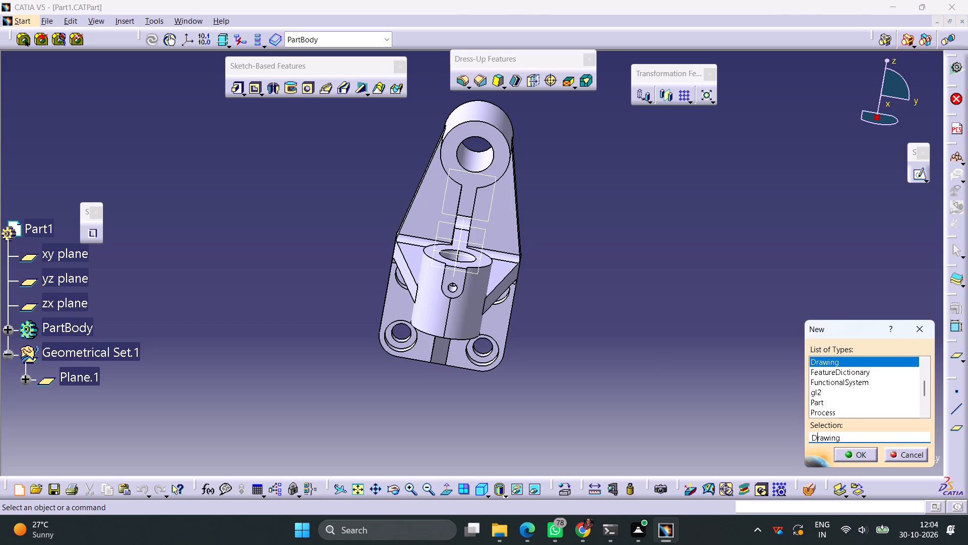
{"action": "key", "text": "Return"}
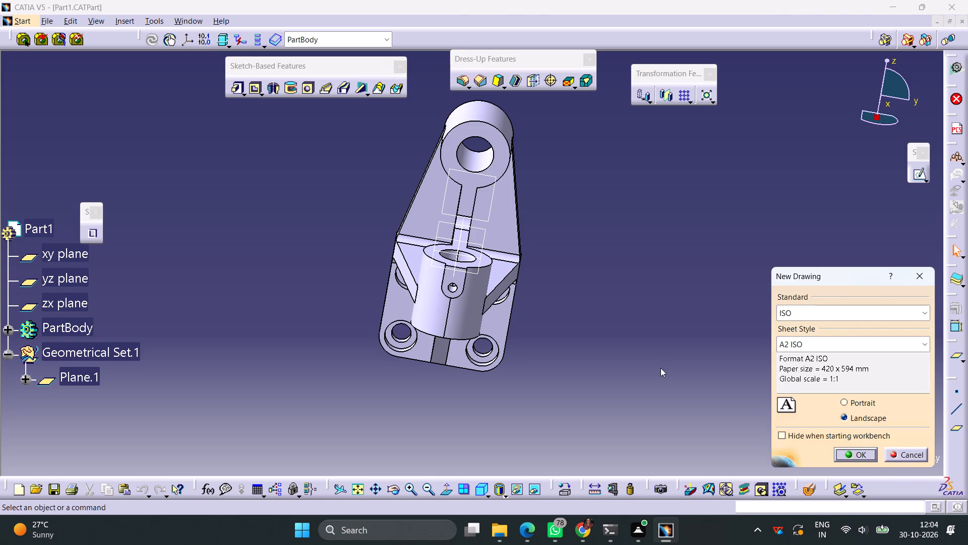
{"action": "key", "text": "Return"}
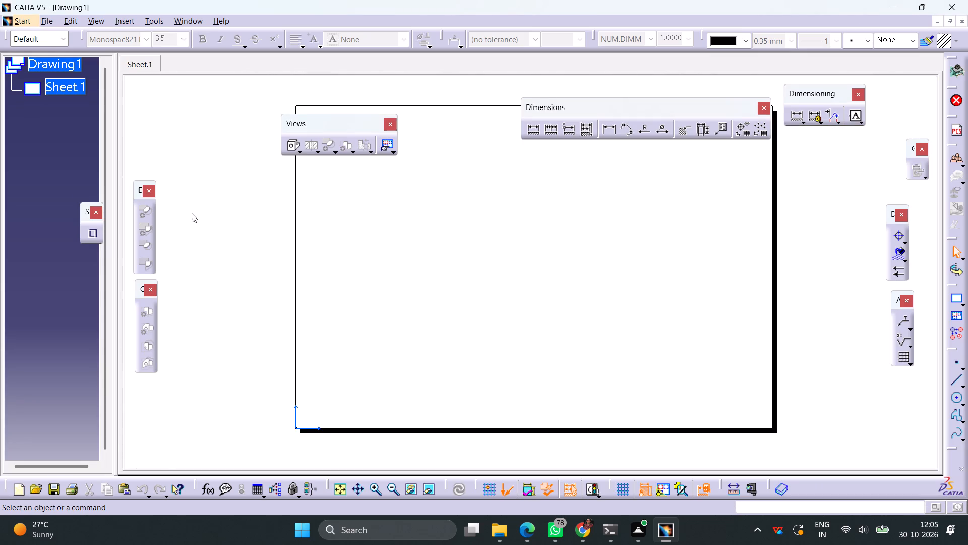
Set Sheet.1's projection method to third angle standard.
{"action": "right_click", "coordinate": [76, 96]}
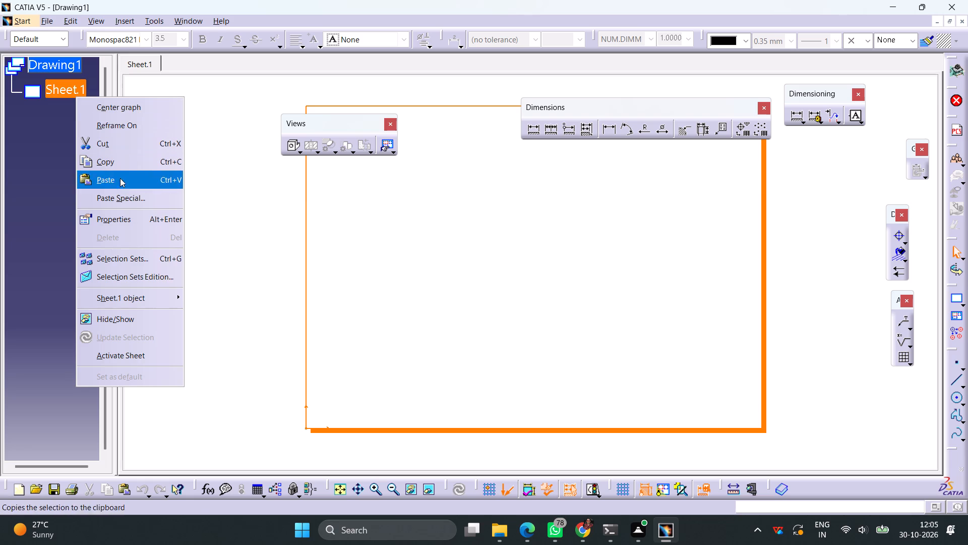
{"action": "left_click", "coordinate": [118, 217]}
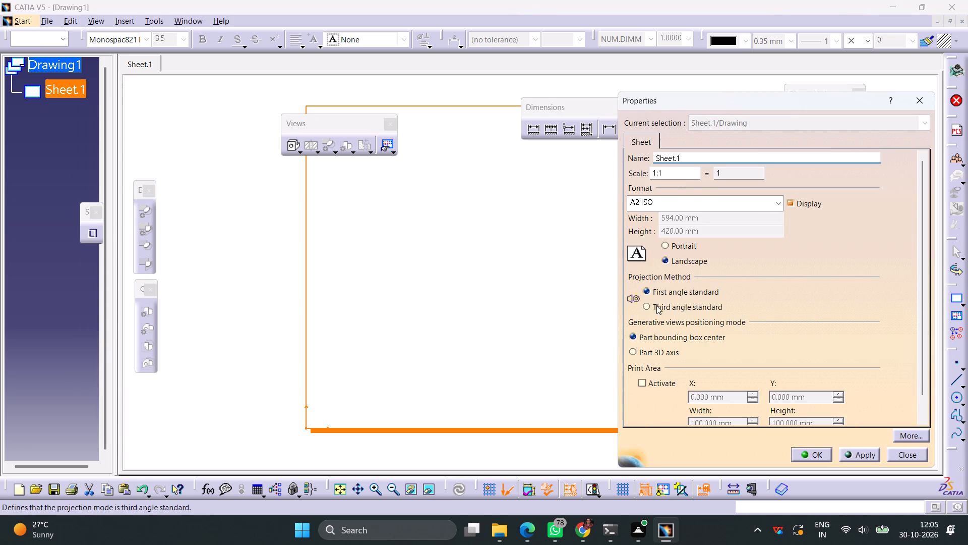
{"action": "left_click", "coordinate": [658, 307]}
{"action": "left_click", "coordinate": [852, 453]}
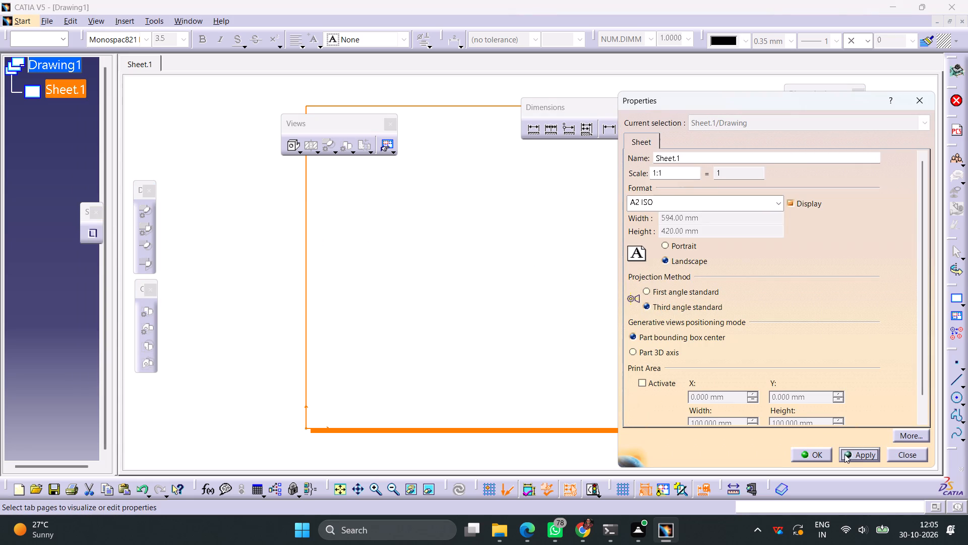
{"action": "left_click", "coordinate": [825, 455]}
Turn on the sketcher grid and toggle the view frame display as specified for each view.
{"action": "left_click", "coordinate": [620, 485]}
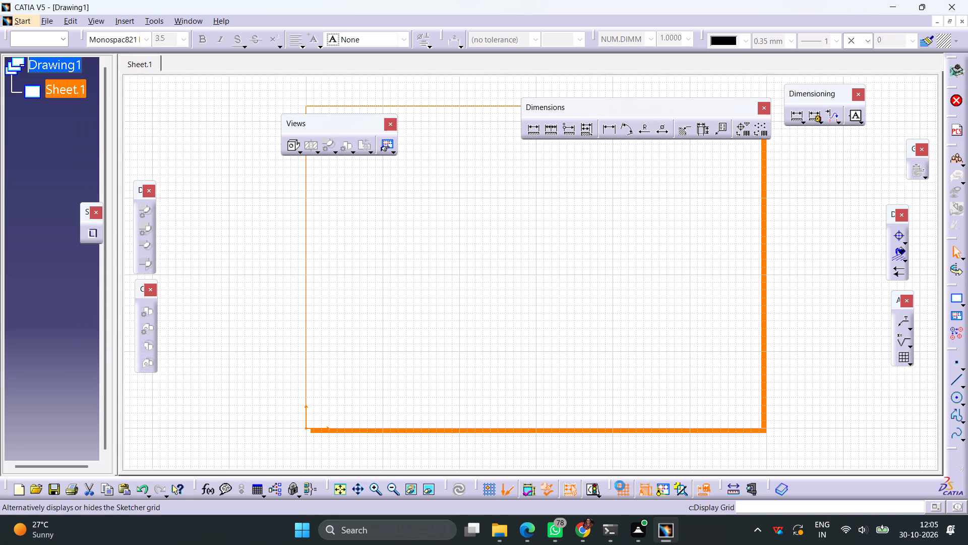
{"action": "left_click", "coordinate": [659, 493]}
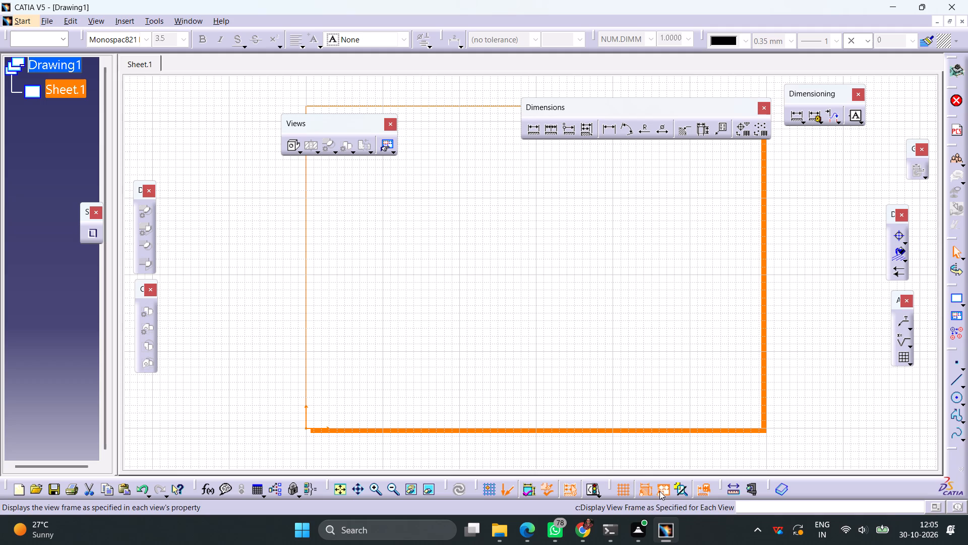
Create a frame and title block on the sheet background using the Drawing Titleblock Sample 1 style.
{"action": "left_click", "coordinate": [72, 23]}
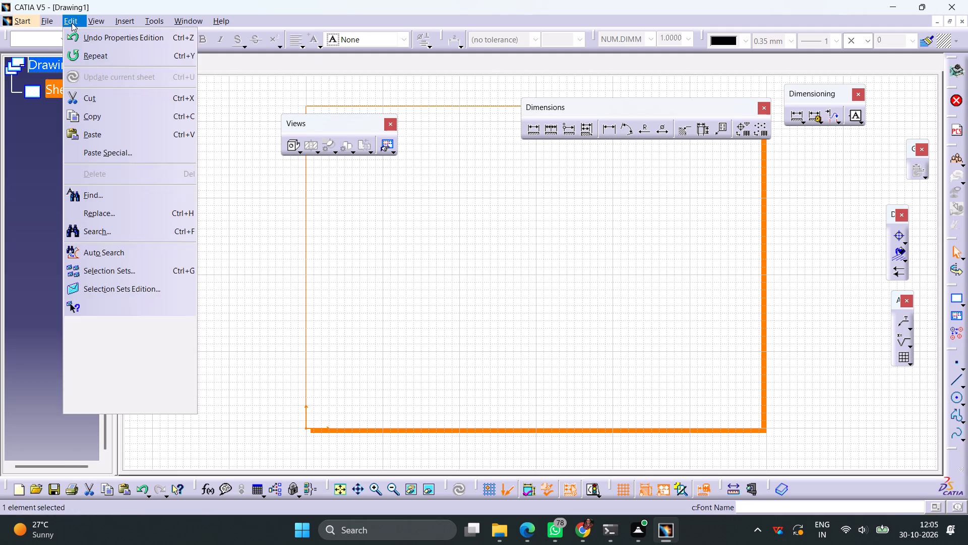
{"action": "left_click", "coordinate": [125, 383]}
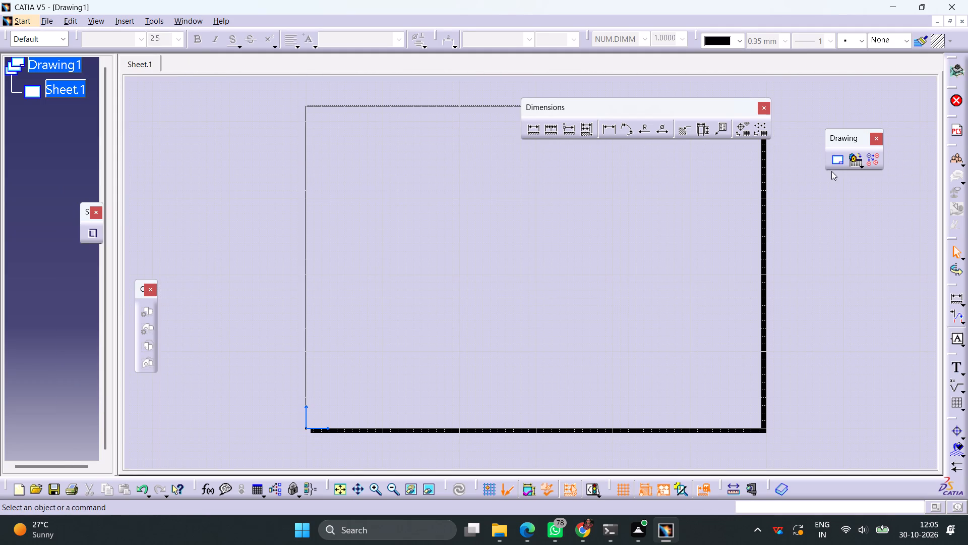
{"action": "left_click", "coordinate": [838, 156]}
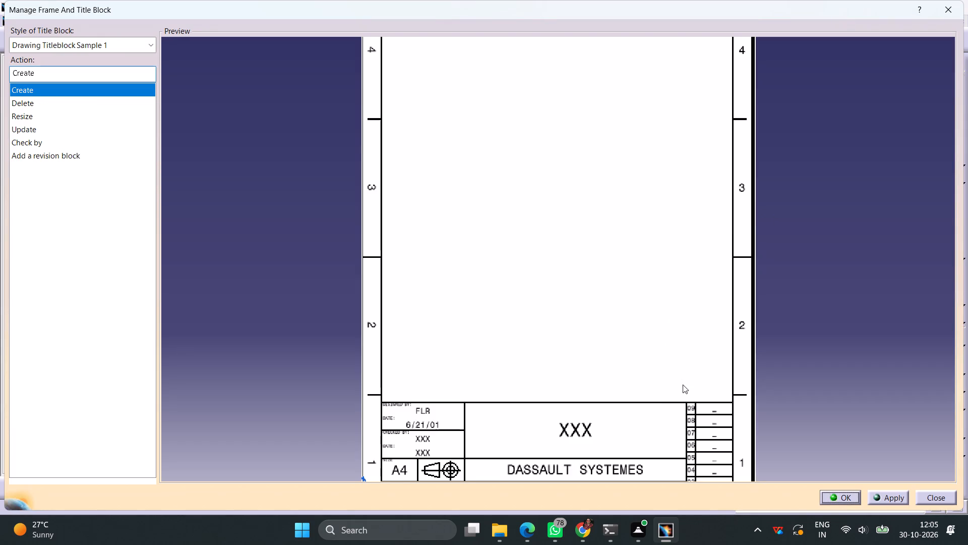
{"action": "left_click", "coordinate": [839, 496]}
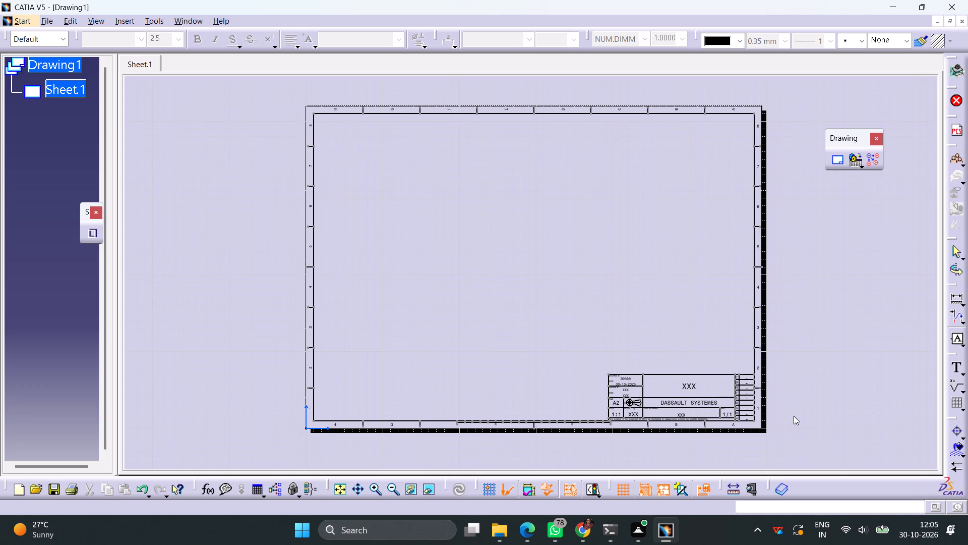
Replace the title placeholder in the title block with INTERNSHIP.
{"action": "left_click", "coordinate": [690, 389]}
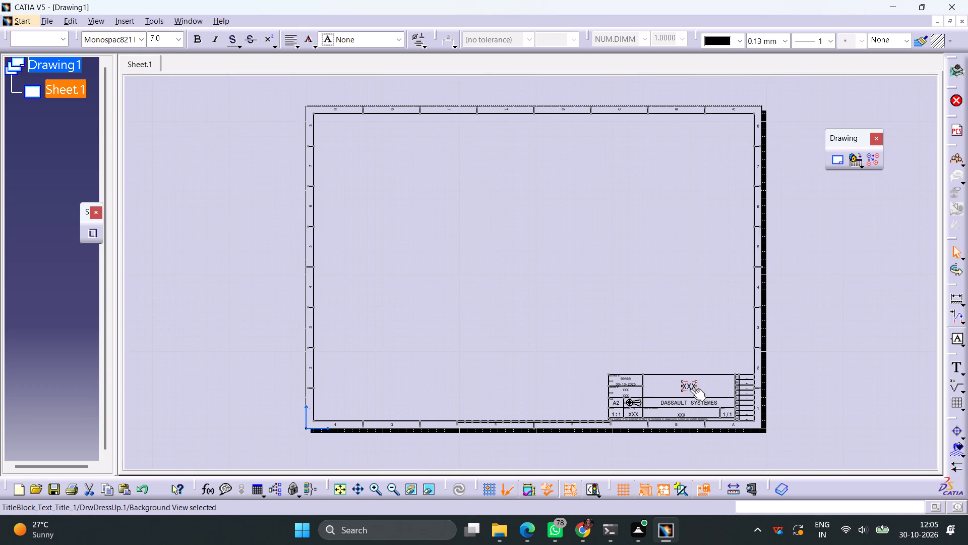
{"action": "left_click", "coordinate": [690, 389]}
{"action": "left_click", "coordinate": [690, 386]}
{"action": "left_click", "coordinate": [690, 386]}
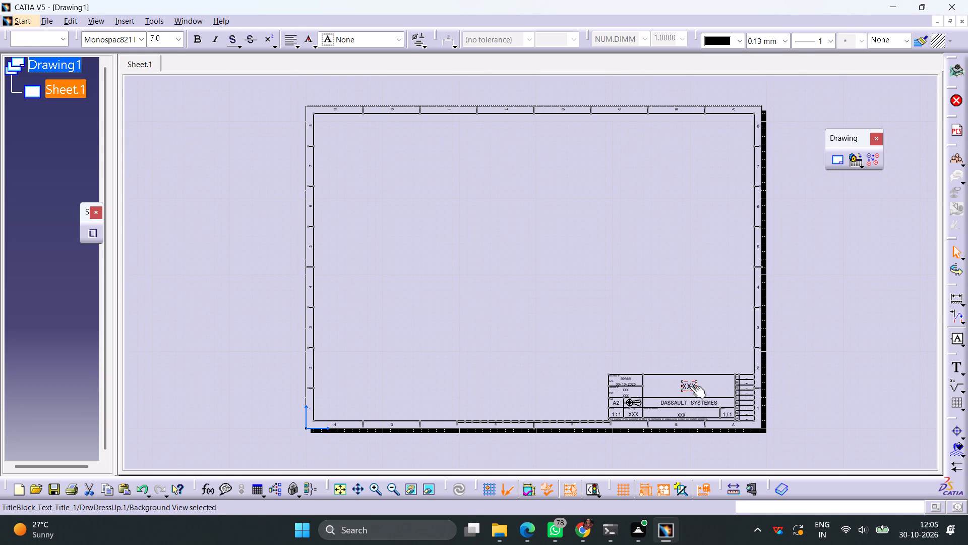
{"action": "double_click", "coordinate": [690, 386]}
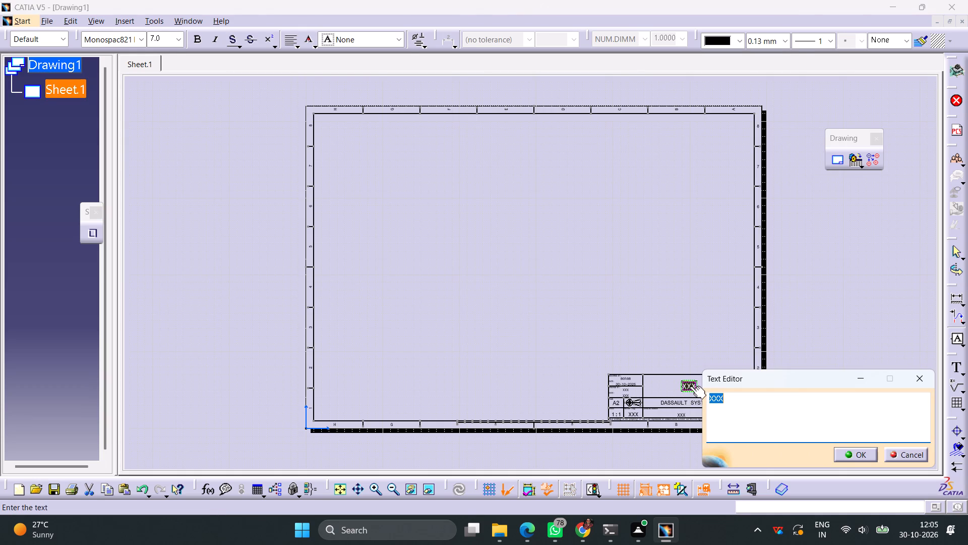
{"action": "key", "text": "i"}
{"action": "type", "text": "NTERNSHIP"}
{"action": "key", "text": "Return"}
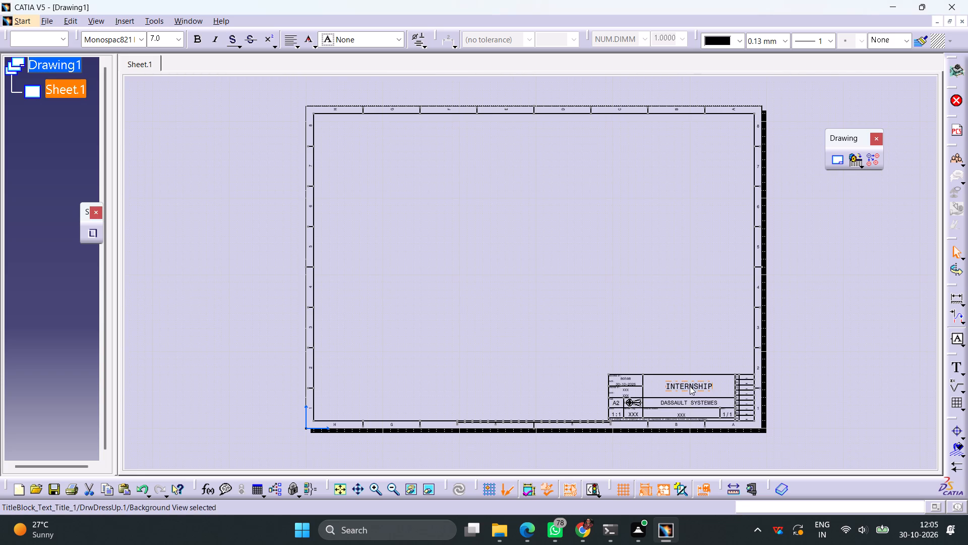
Replace the Designed By entry in the title block with the designer's first name.
{"action": "middle_click_drag", "start_coordinate": [679, 421], "coordinate": [678, 372], "text": "ctrl"}
{"action": "middle_click_drag", "start_coordinate": [681, 387], "coordinate": [580, 251]}
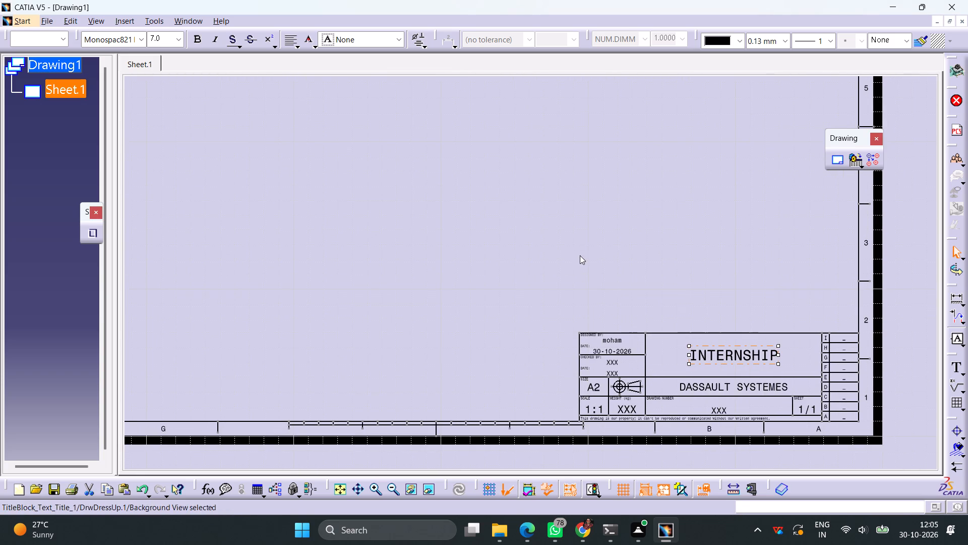
{"action": "middle_click_drag", "start_coordinate": [627, 364], "coordinate": [634, 310], "text": "ctrl"}
{"action": "middle_click_drag", "start_coordinate": [680, 368], "coordinate": [591, 272]}
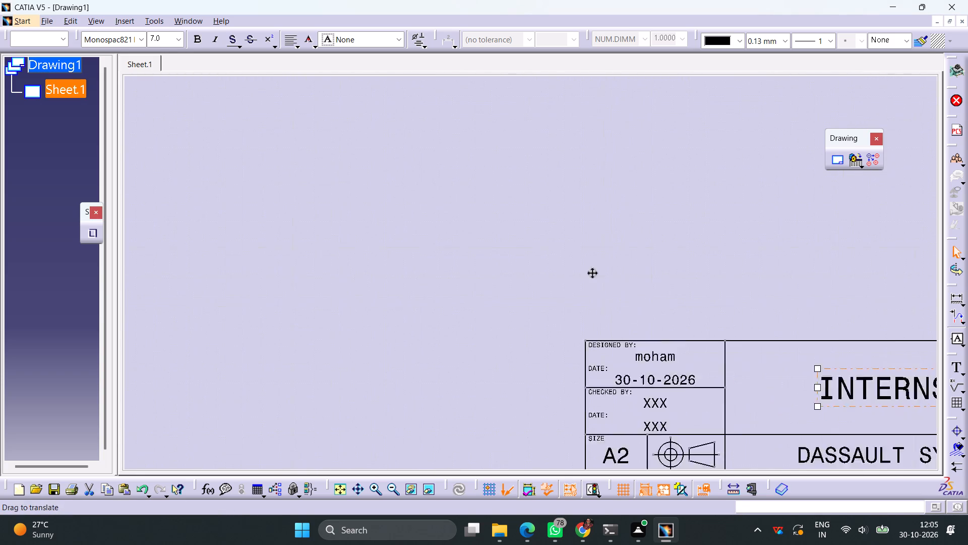
{"action": "middle_click_drag", "start_coordinate": [591, 272], "coordinate": [544, 235]}
{"action": "double_click", "coordinate": [572, 282]}
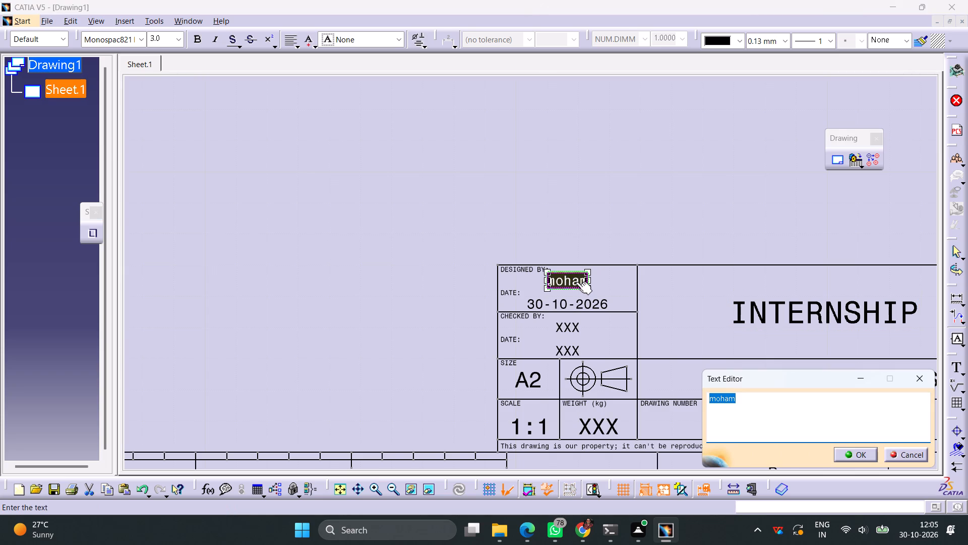
{"action": "type", "text": "TA"}
{"action": "key", "text": "BackSpace"}
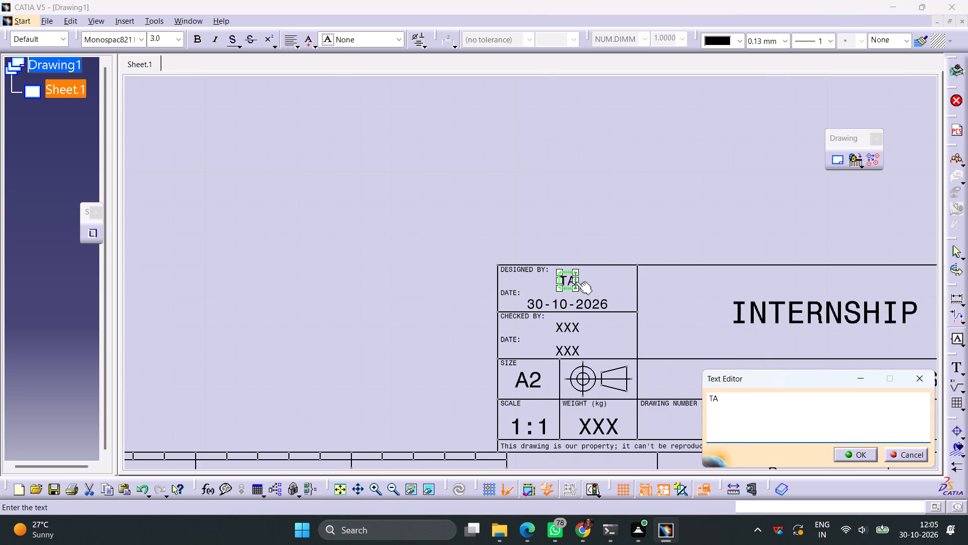
{"action": "type", "text": "alib"}
{"action": "key", "text": "Return"}
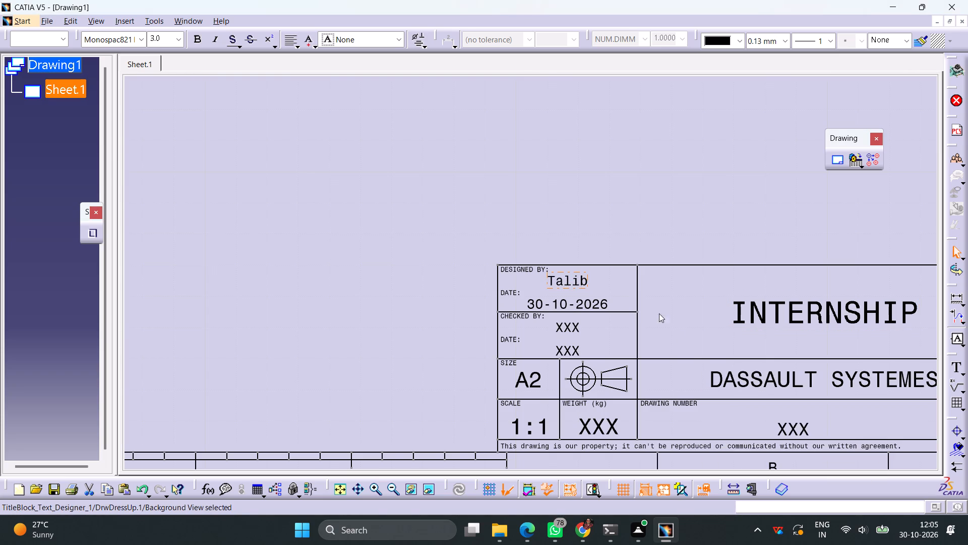
Replace the company name in the title block with Part Model.
{"action": "double_click", "coordinate": [742, 373]}
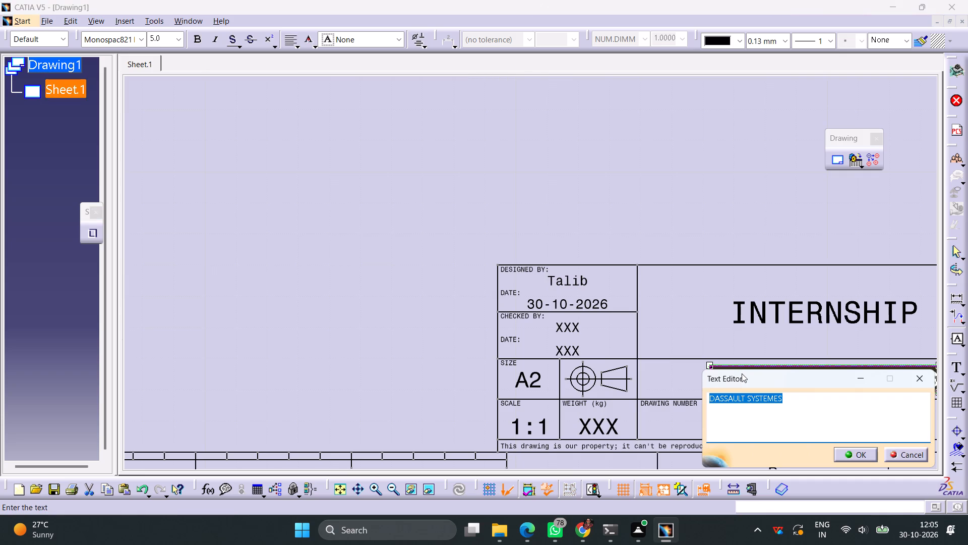
{"action": "type", "text": "art"}
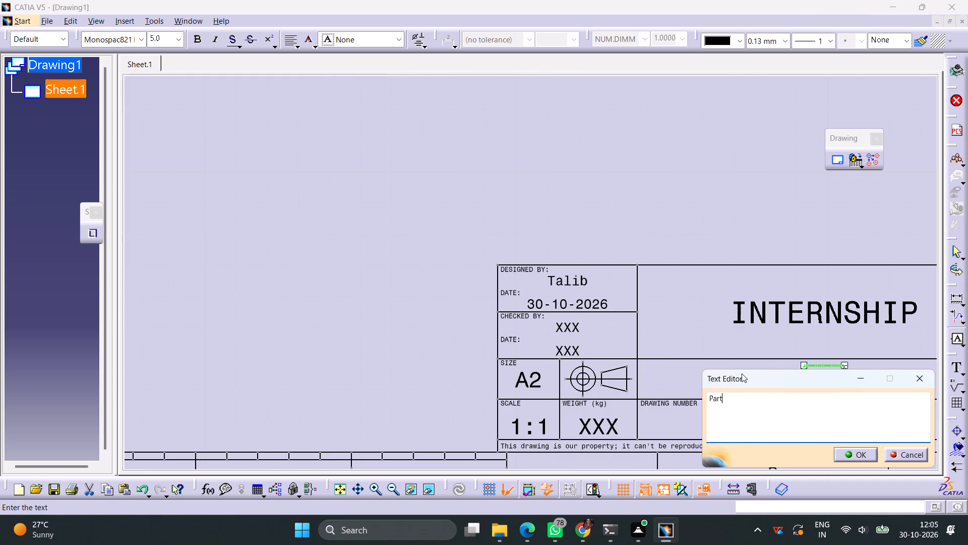
{"action": "key", "text": "space"}
{"action": "key", "text": "m"}
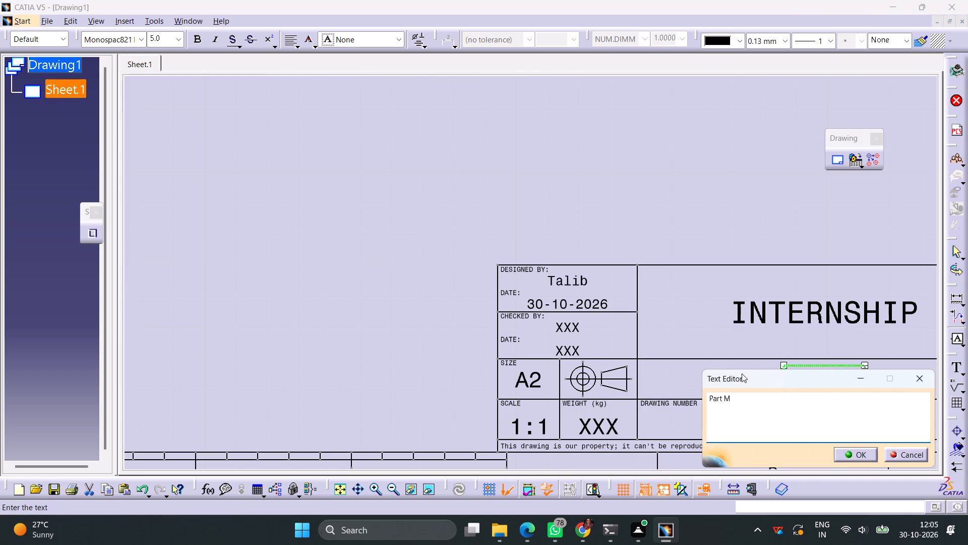
{"action": "key", "text": "Return"}
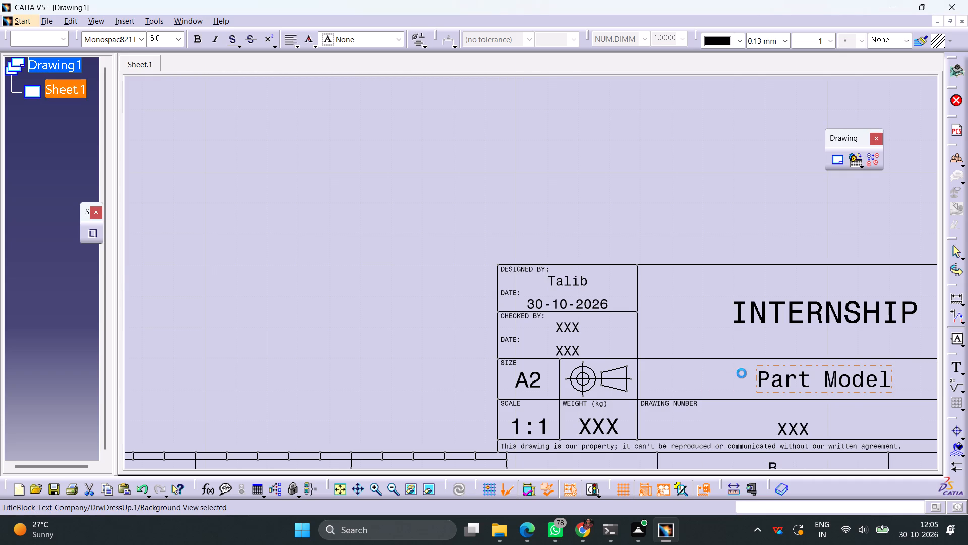
Set the drawing number in the title block to 01.
{"action": "double_click", "coordinate": [791, 426]}
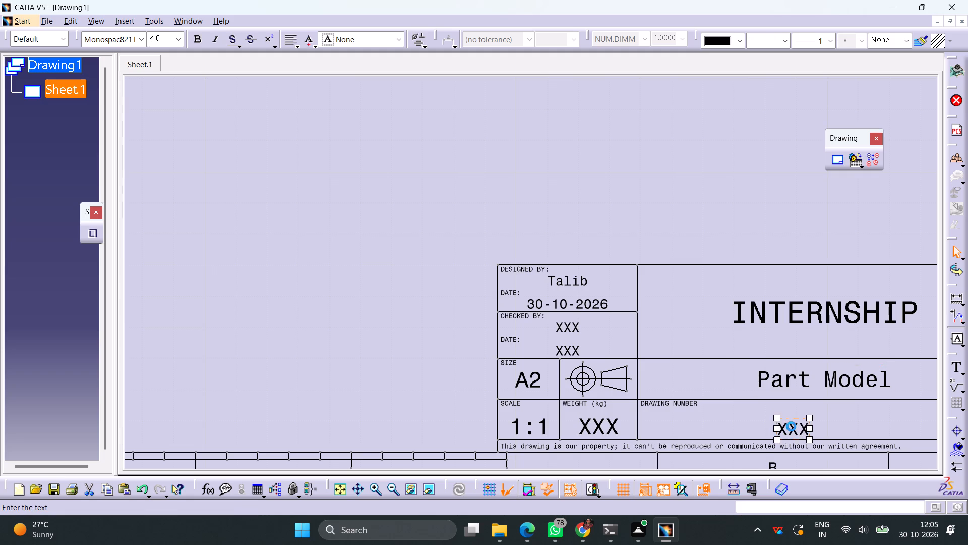
{"action": "type", "text": "01"}
{"action": "key", "text": "Return"}
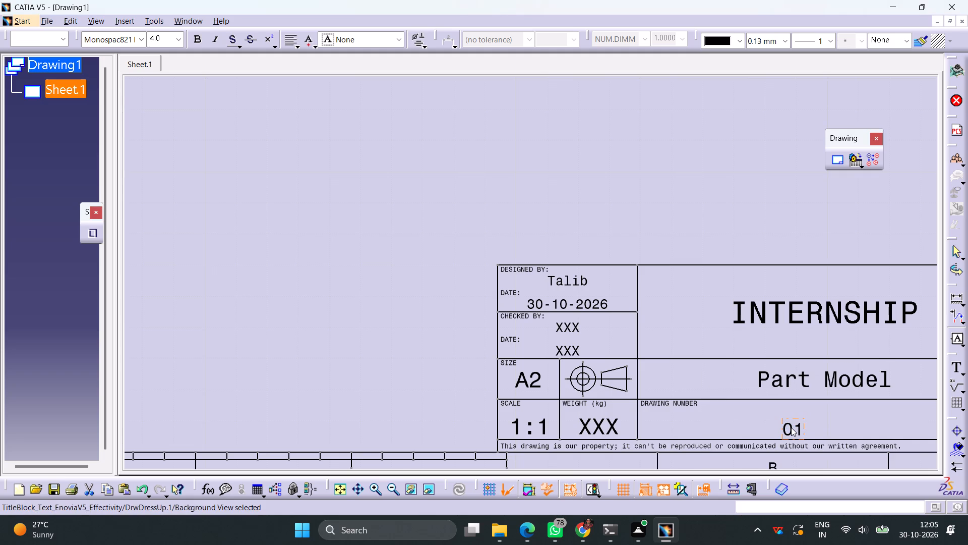
Return from the sheet background to the working views.
{"action": "middle_click_drag", "start_coordinate": [630, 241], "coordinate": [633, 323], "text": "ctrl"}
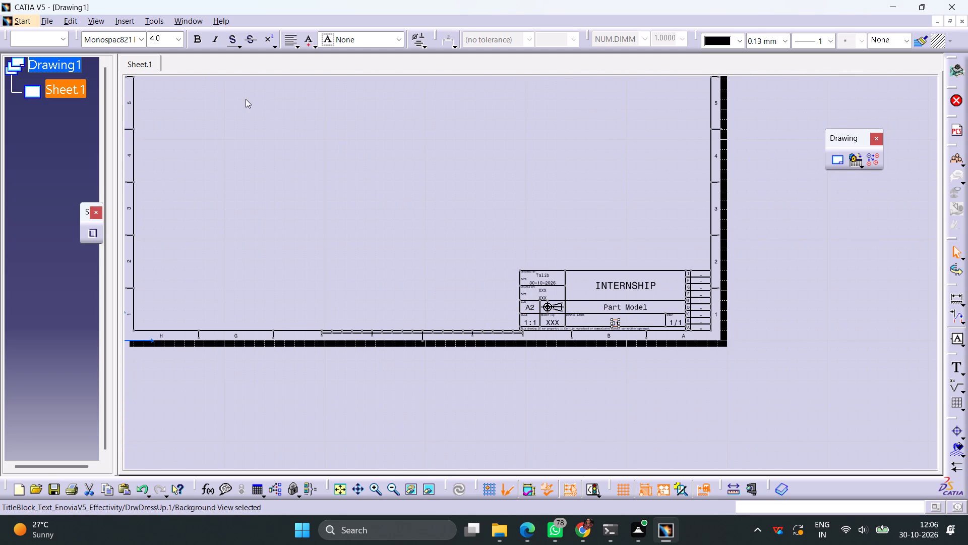
{"action": "left_click", "coordinate": [70, 18]}
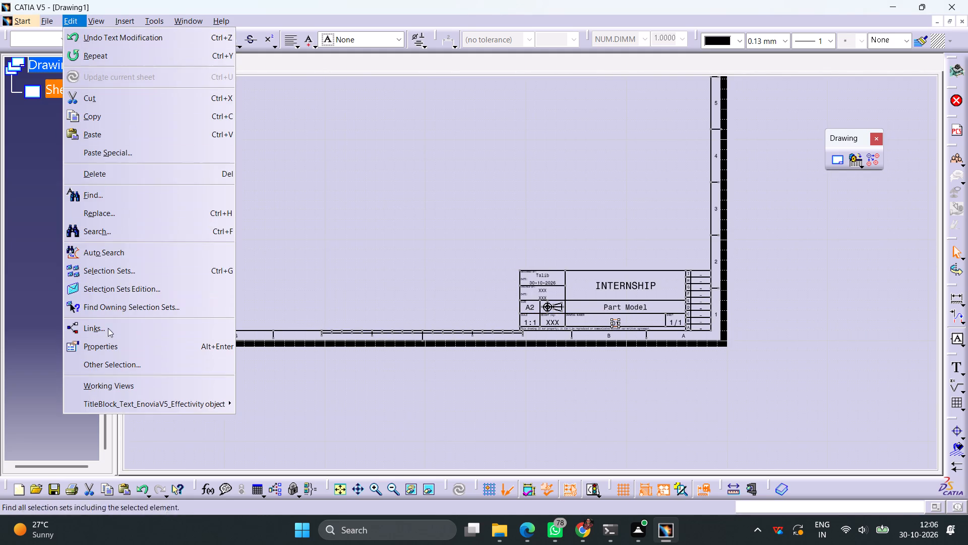
{"action": "left_click", "coordinate": [110, 390]}
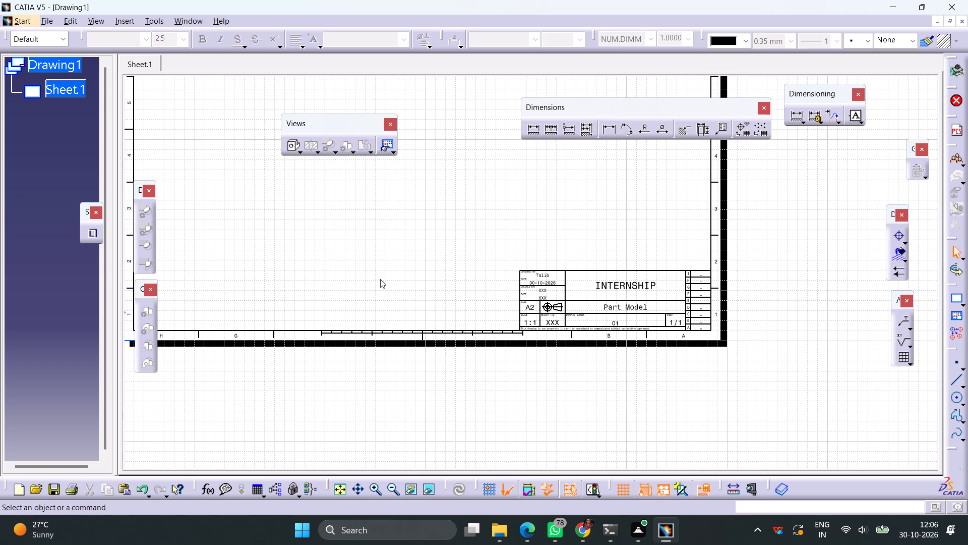
Create a front view from the Part1 bracket showing its side profile, placed in the lower-left area of the sheet.
{"action": "left_click", "coordinate": [299, 152]}
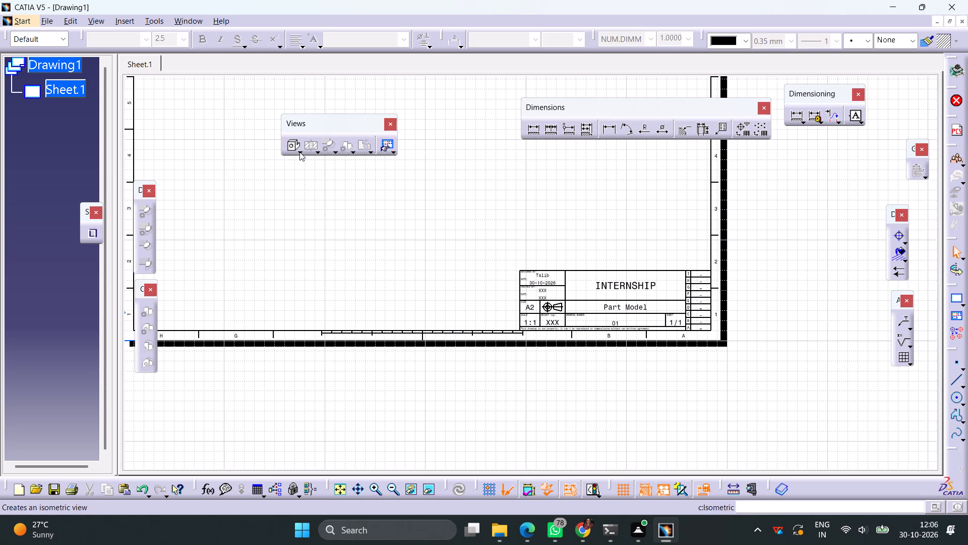
{"action": "left_click", "coordinate": [318, 166]}
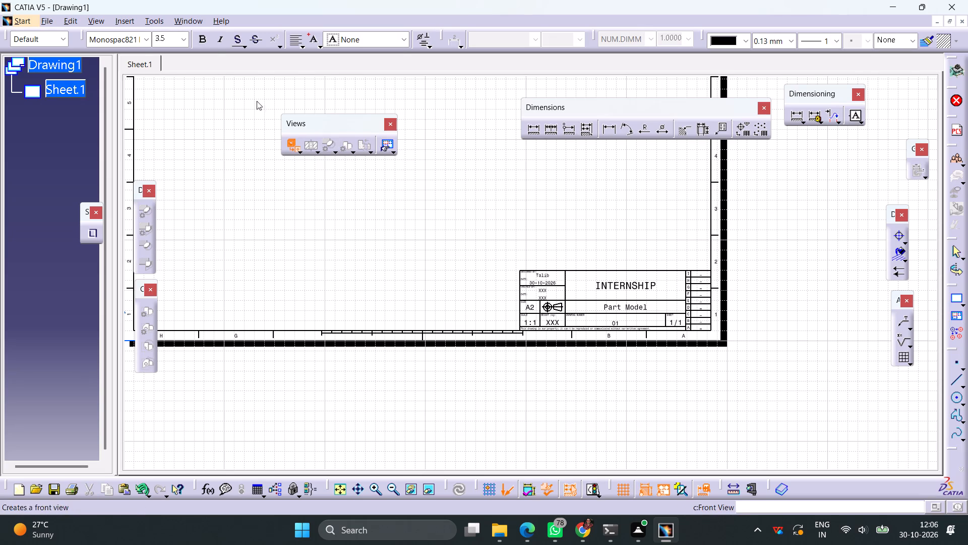
{"action": "left_click", "coordinate": [191, 19]}
{"action": "left_click", "coordinate": [231, 110]}
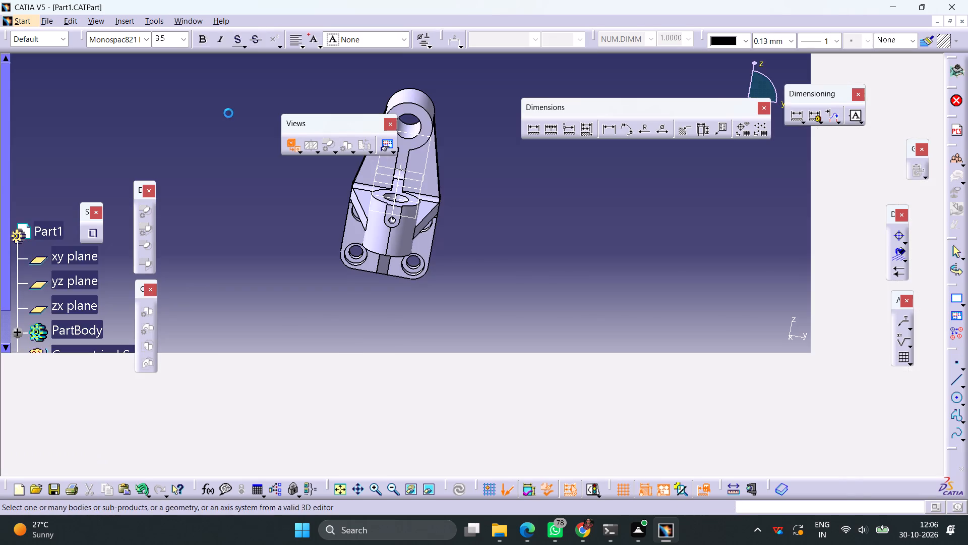
{"action": "middle_click_drag", "start_coordinate": [580, 310], "coordinate": [500, 298]}
{"action": "right_click_drag", "start_coordinate": [580, 311], "coordinate": [500, 298]}
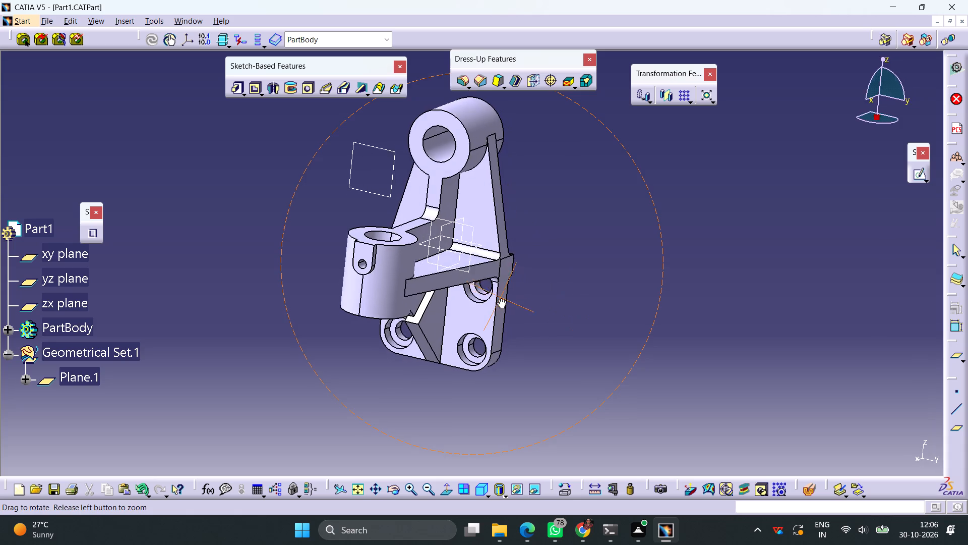
{"action": "right_click_drag", "start_coordinate": [500, 298], "coordinate": [472, 311]}
{"action": "middle_click_drag", "start_coordinate": [500, 298], "coordinate": [472, 310]}
{"action": "left_click", "coordinate": [406, 249]}
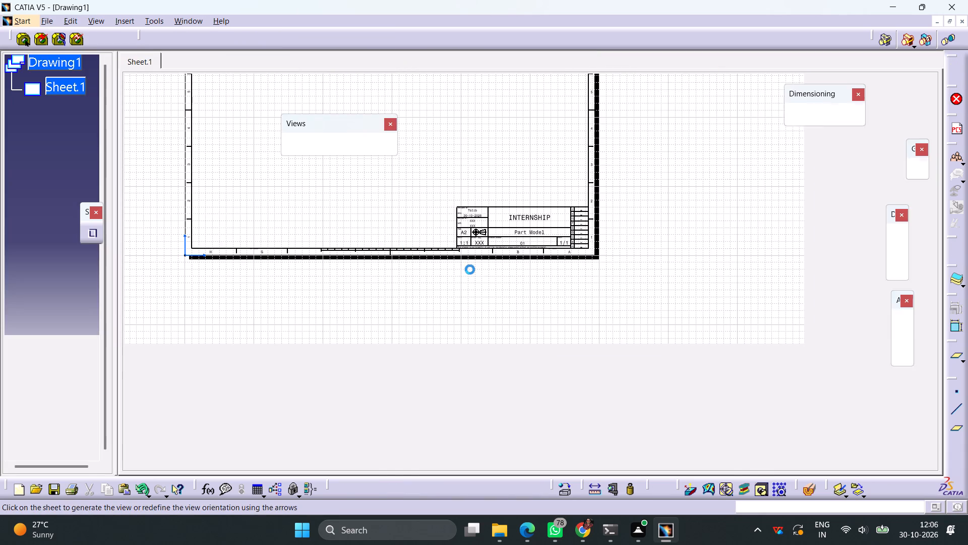
{"action": "middle_click_drag", "start_coordinate": [514, 277], "coordinate": [514, 324], "text": "ctrl"}
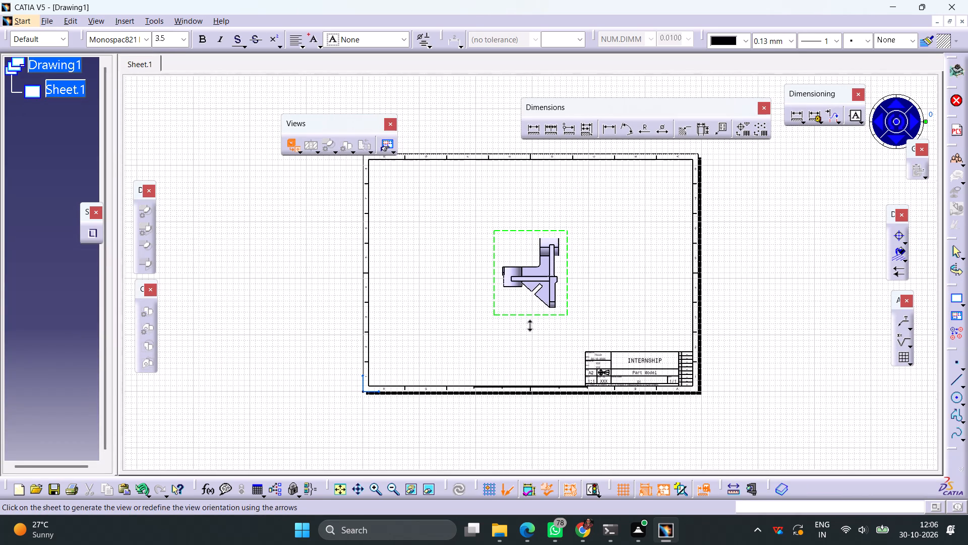
{"action": "left_click_drag", "start_coordinate": [515, 315], "coordinate": [411, 354]}
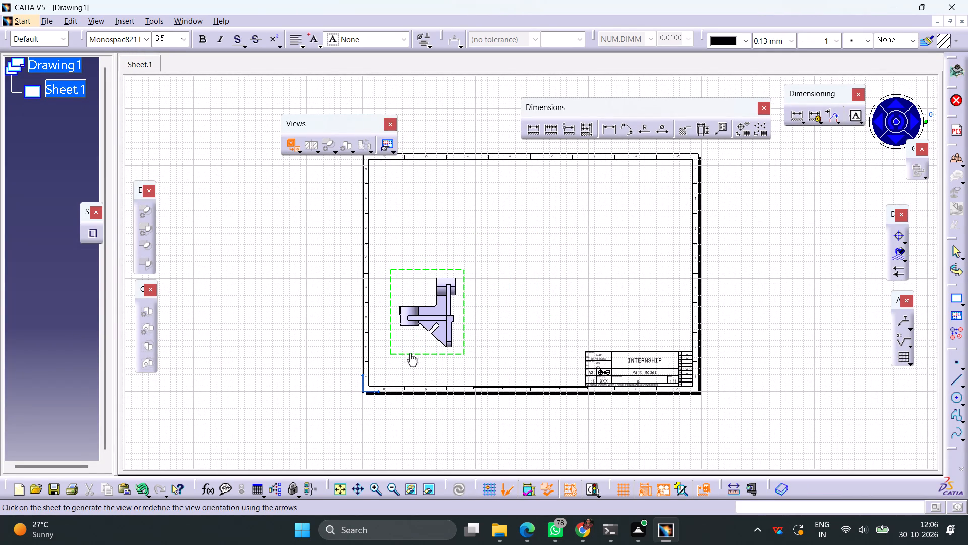
{"action": "left_click", "coordinate": [324, 357]}
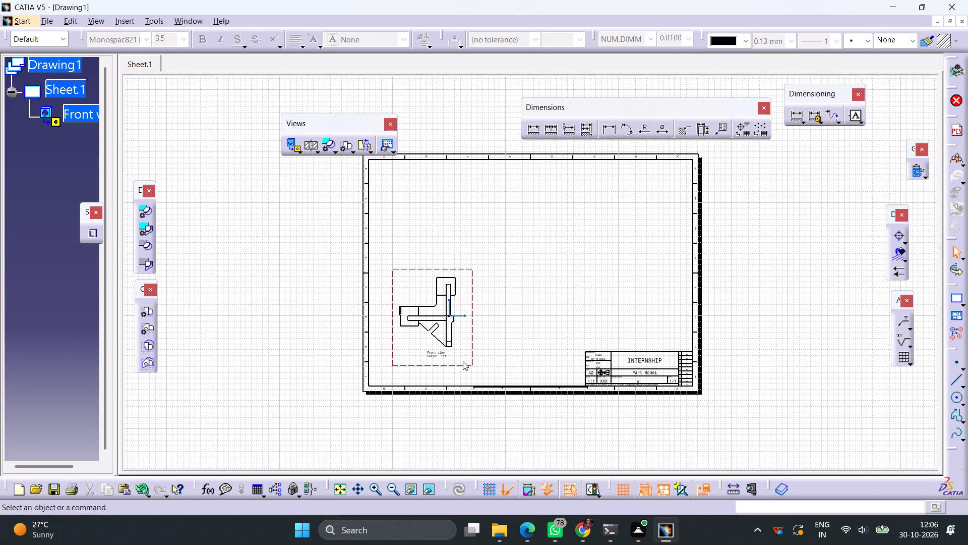
Enable hidden lines, center lines and axes in the front view's properties.
{"action": "right_click", "coordinate": [472, 357]}
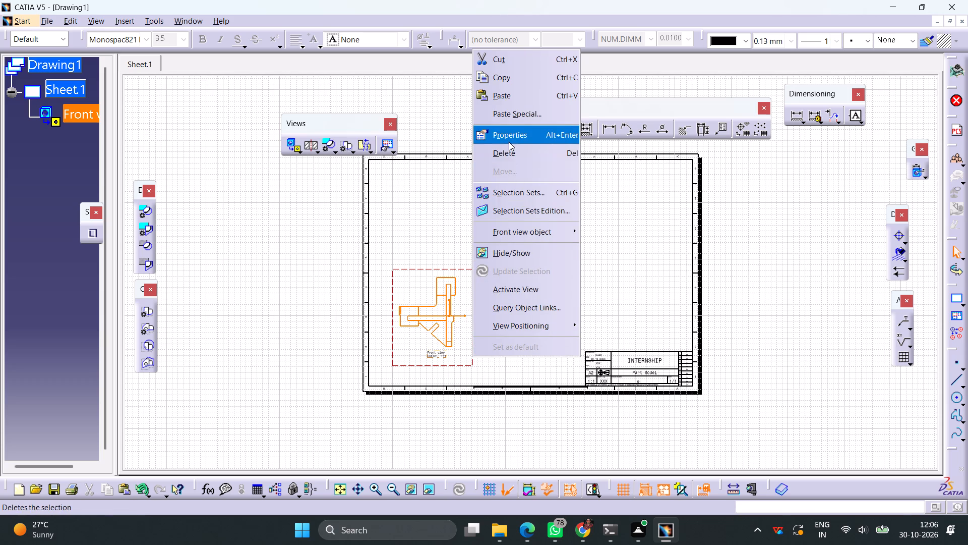
{"action": "left_click", "coordinate": [509, 142]}
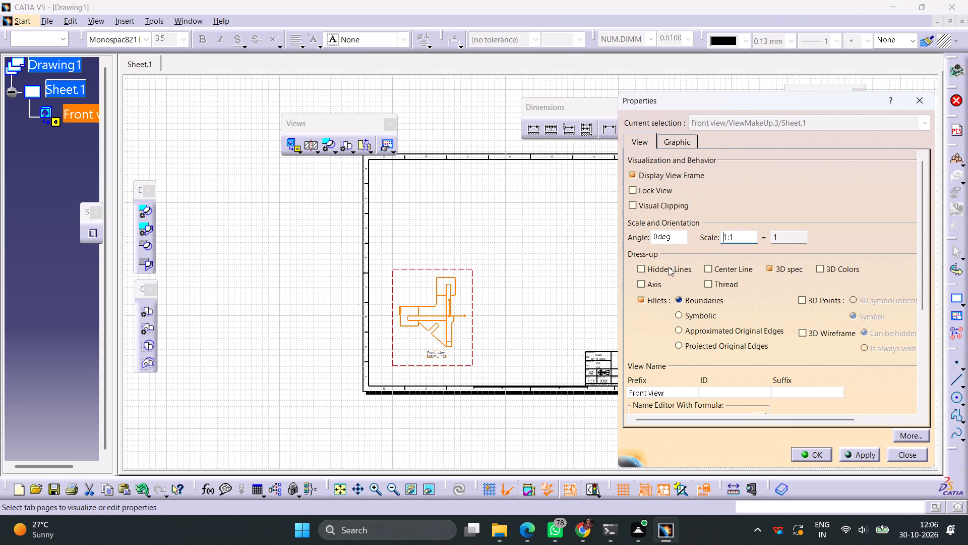
{"action": "left_click", "coordinate": [669, 267]}
{"action": "left_click", "coordinate": [709, 269]}
{"action": "left_click", "coordinate": [660, 284]}
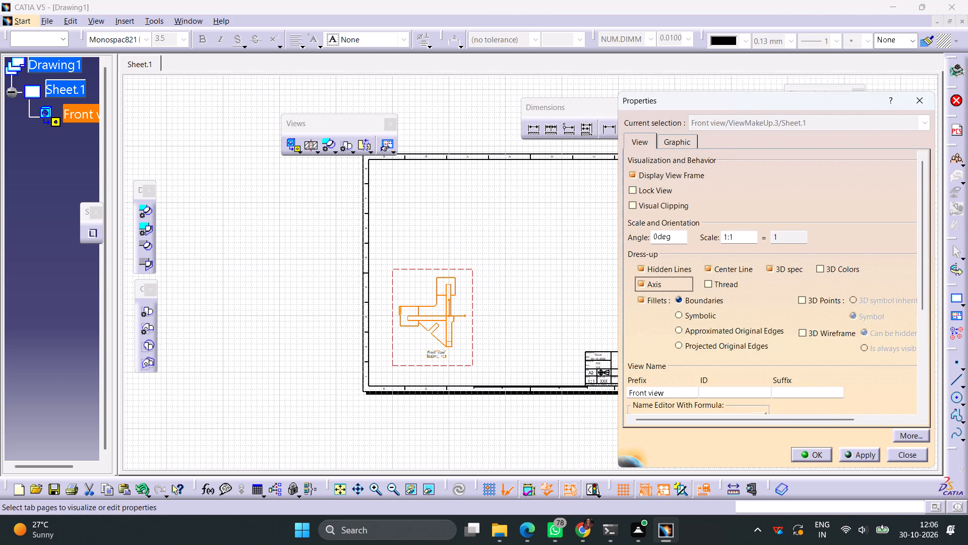
{"action": "left_click", "coordinate": [855, 453]}
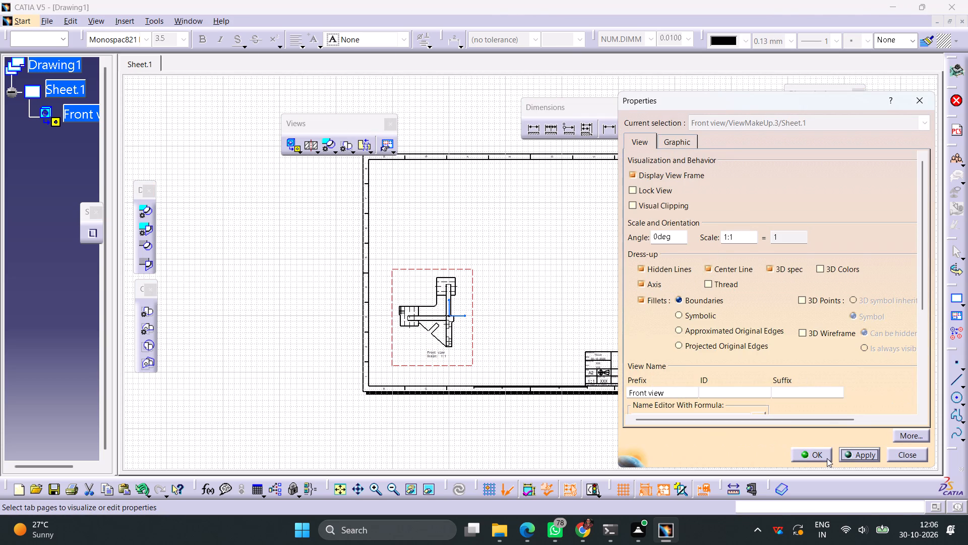
{"action": "left_click", "coordinate": [826, 458]}
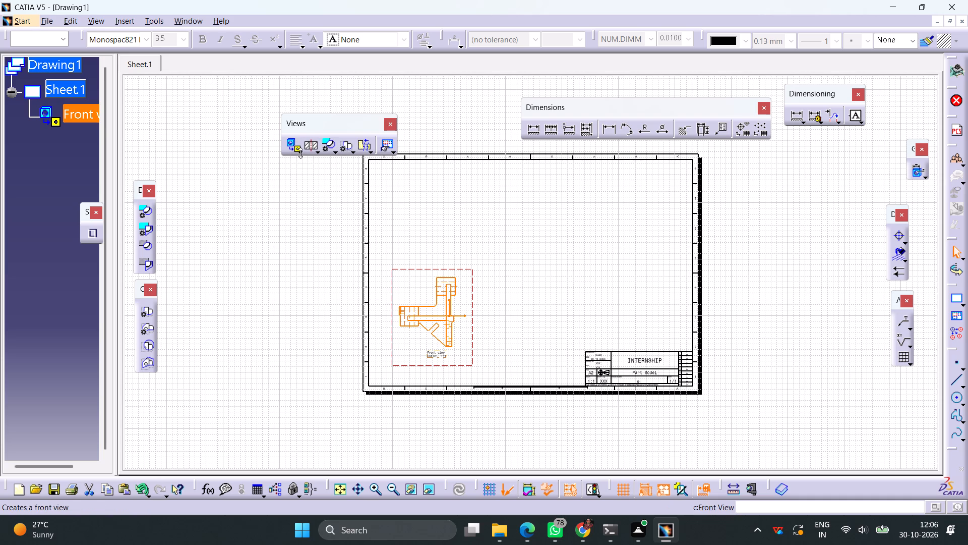
Project a top view above the front view and a right view to its right.
{"action": "left_click", "coordinate": [300, 153]}
{"action": "left_click", "coordinate": [369, 168]}
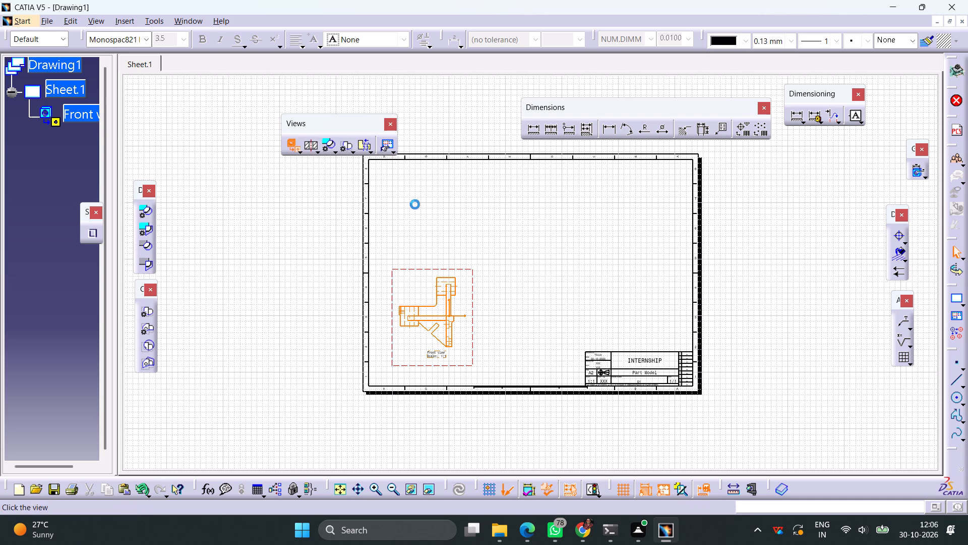
{"action": "left_click", "coordinate": [432, 212]}
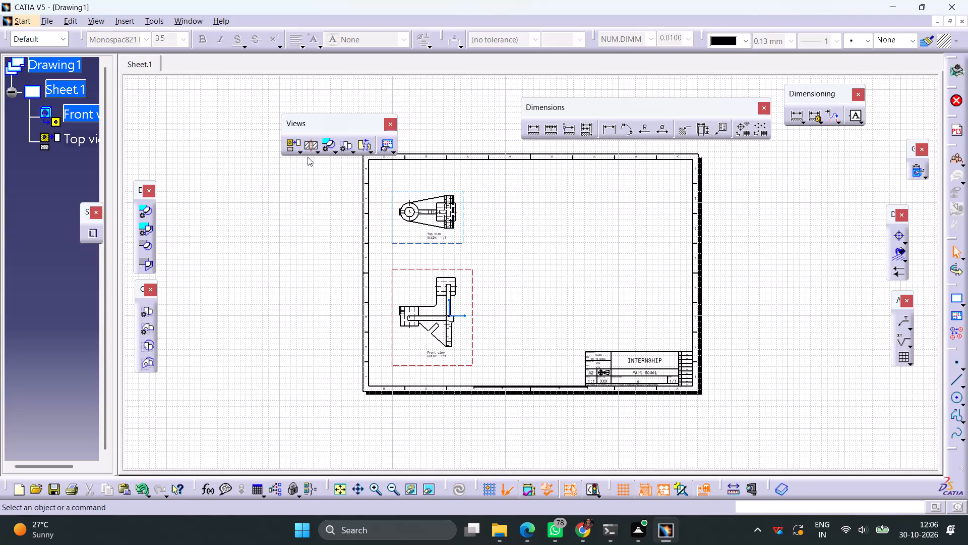
{"action": "left_click", "coordinate": [292, 150]}
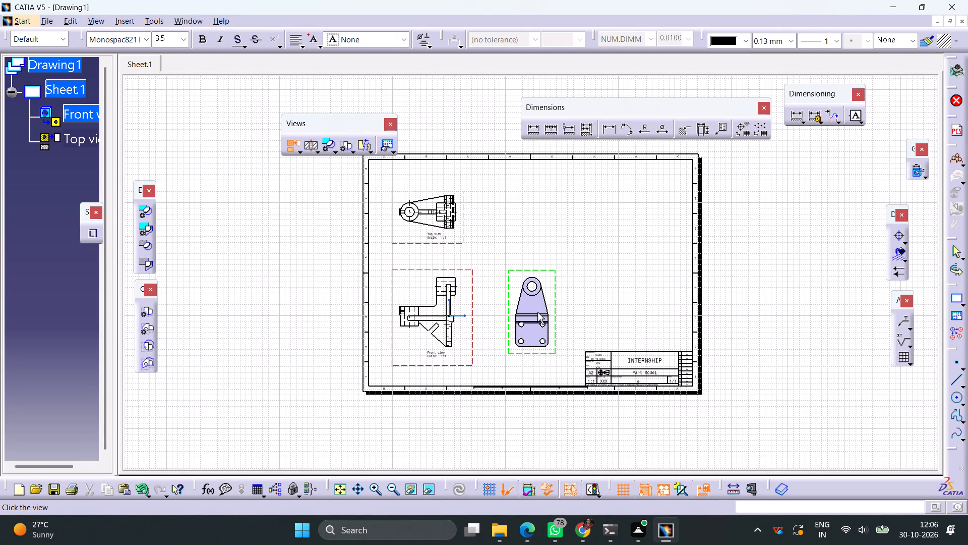
{"action": "left_click", "coordinate": [537, 312]}
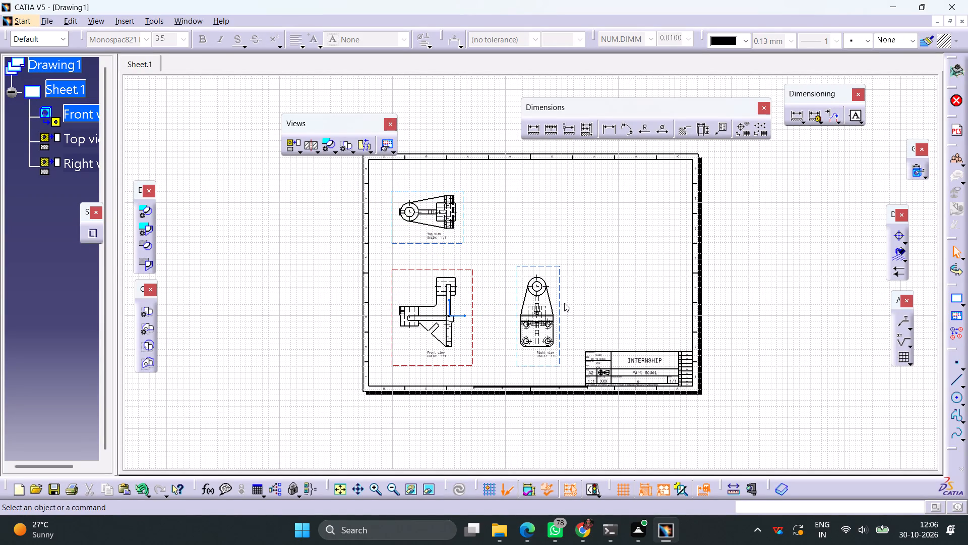
Create an isometric view from the Part1 bracket, placed in the upper-right area of the sheet.
{"action": "left_click", "coordinate": [318, 151]}
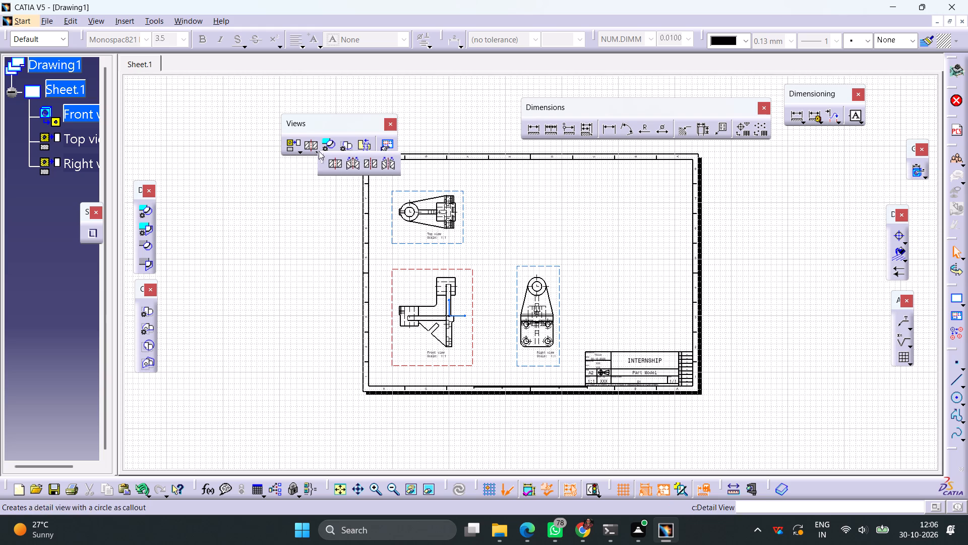
{"action": "left_click", "coordinate": [334, 201]}
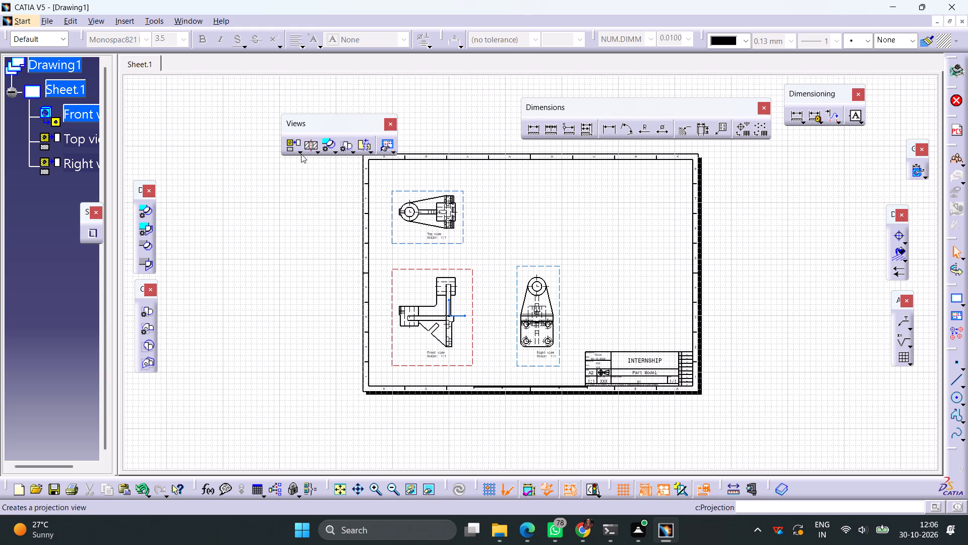
{"action": "left_click", "coordinate": [300, 152]}
{"action": "left_click", "coordinate": [402, 163]}
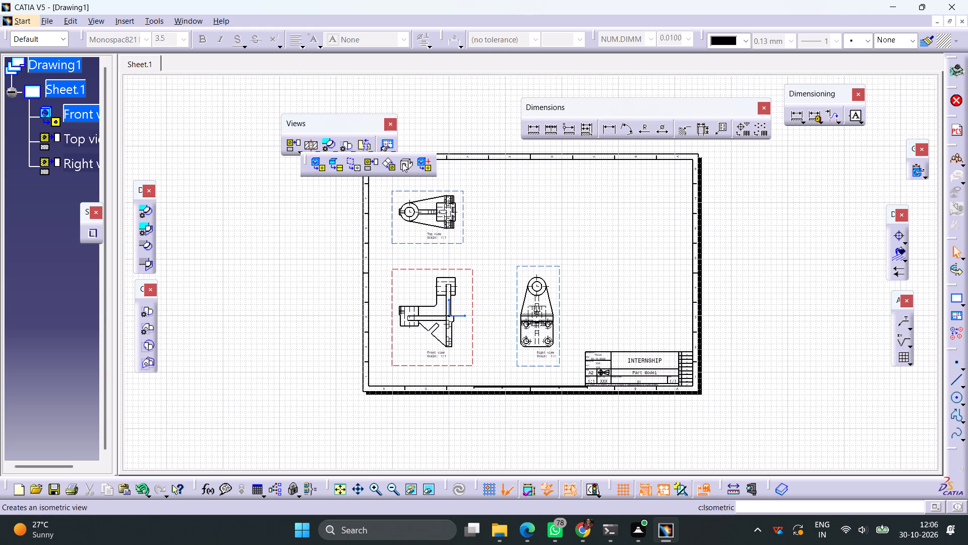
{"action": "left_click", "coordinate": [192, 20]}
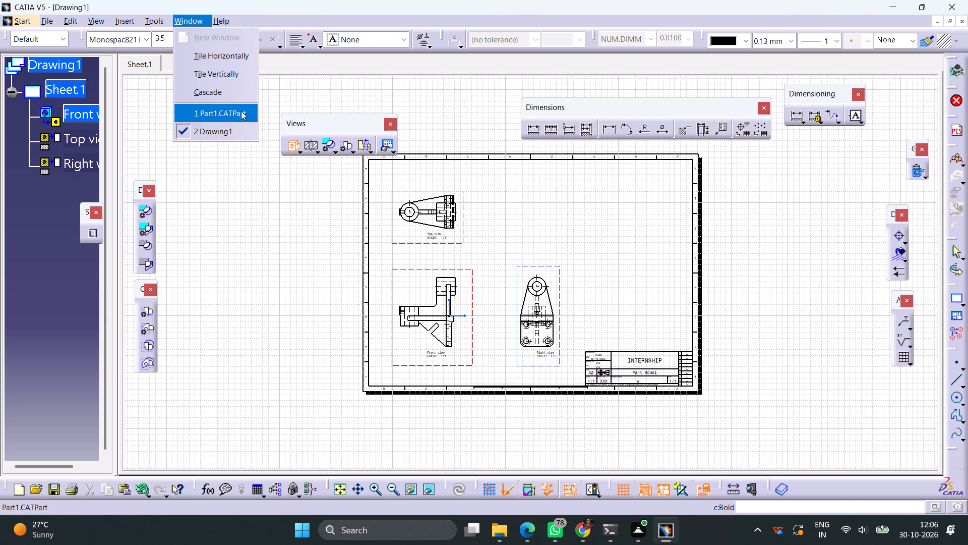
{"action": "left_click", "coordinate": [238, 111]}
{"action": "left_click", "coordinate": [465, 201]}
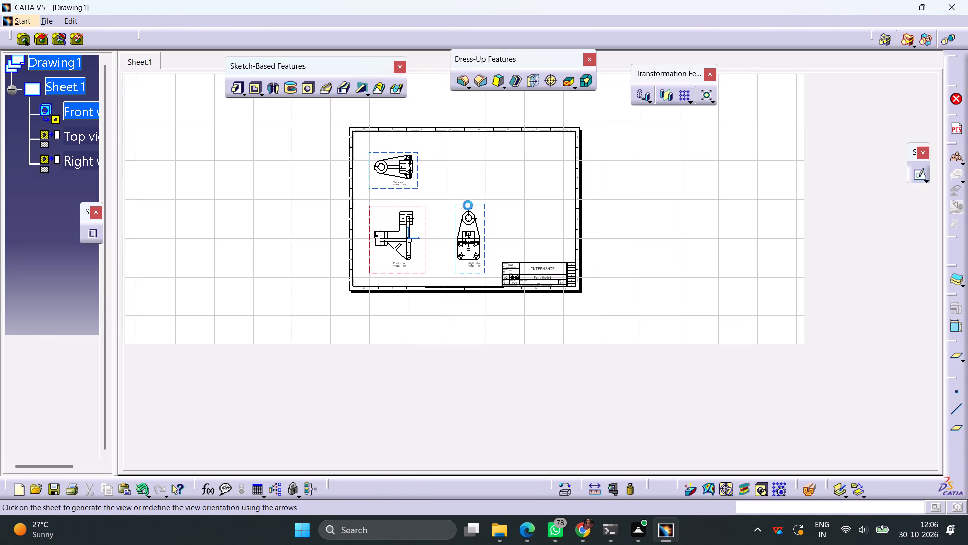
{"action": "middle_click_drag", "start_coordinate": [551, 247], "coordinate": [544, 280], "text": "ctrl"}
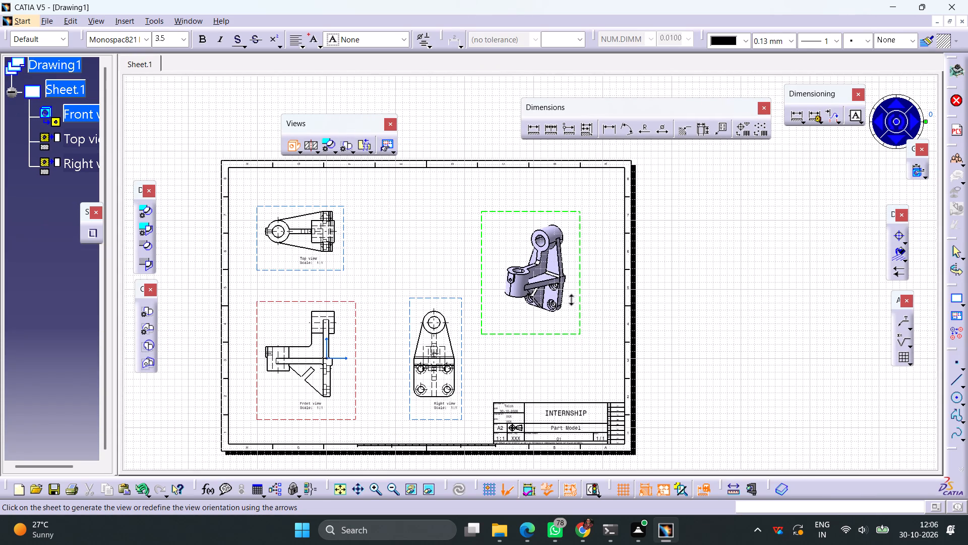
{"action": "left_click", "coordinate": [647, 308]}
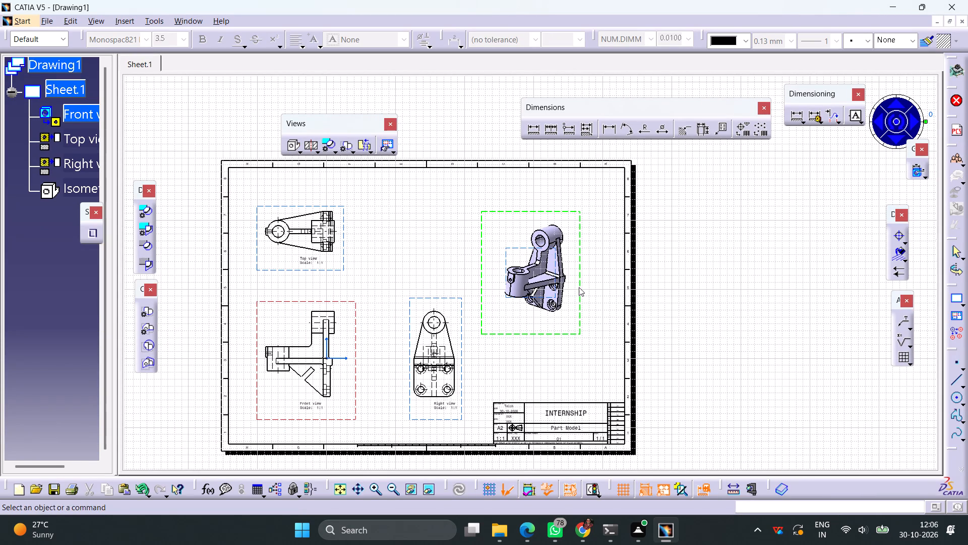
Activate the isometric view and set its generation mode to Raster, using Shading with edges and High quality for visualization.
{"action": "right_click", "coordinate": [570, 276]}
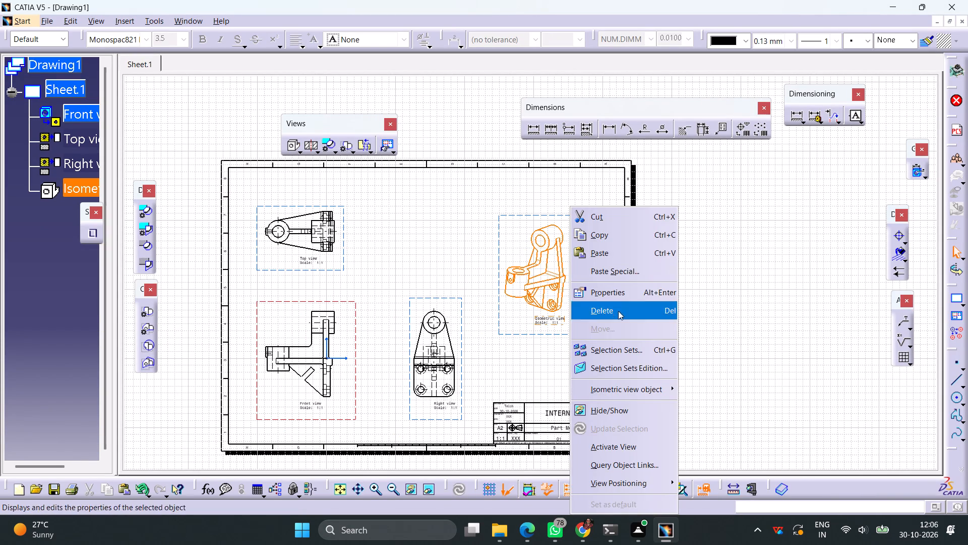
{"action": "left_click", "coordinate": [601, 448]}
{"action": "right_click", "coordinate": [572, 314]}
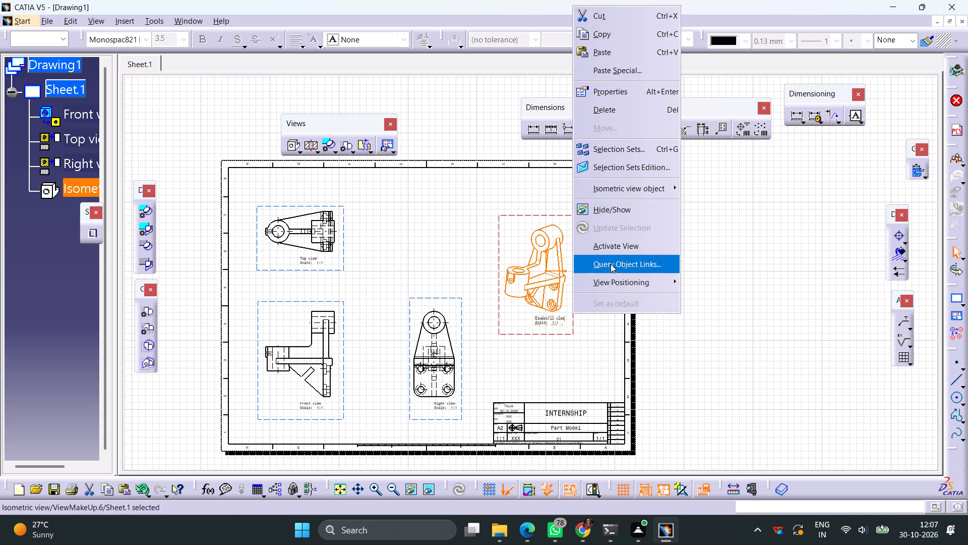
{"action": "left_click", "coordinate": [606, 99]}
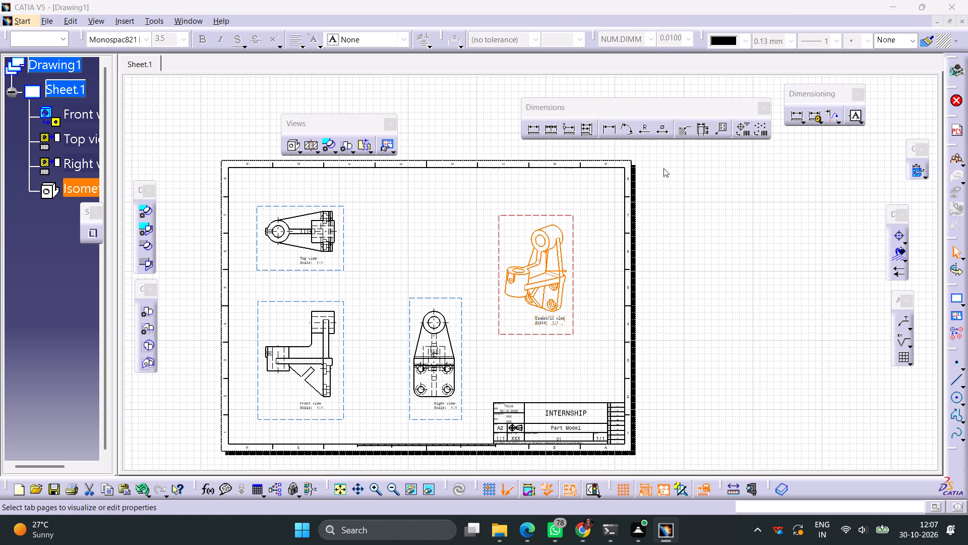
{"action": "scroll", "coordinate": [722, 354], "scroll_direction": "down", "scroll_amount": 11}
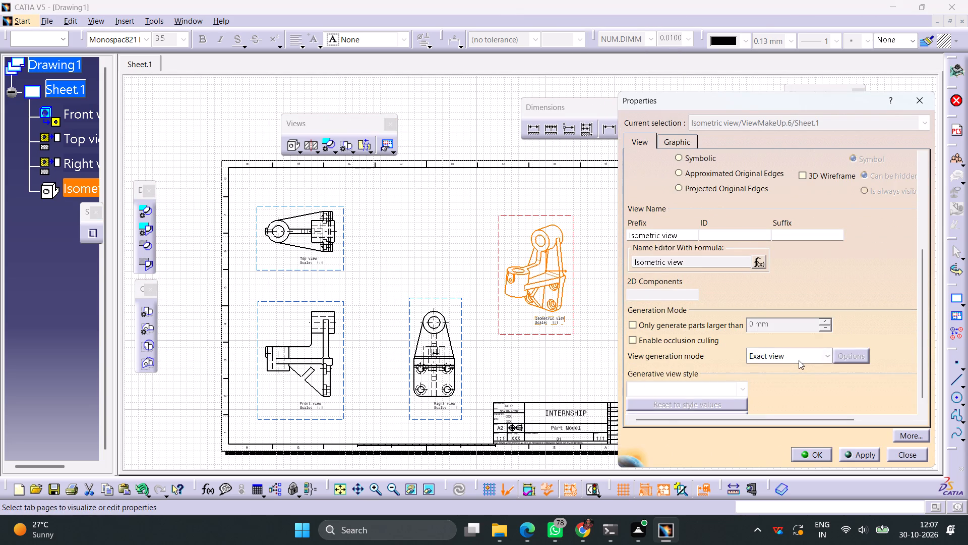
{"action": "left_click", "coordinate": [800, 359]}
{"action": "left_click", "coordinate": [772, 404]}
{"action": "left_click", "coordinate": [856, 358]}
{"action": "left_click", "coordinate": [833, 365]}
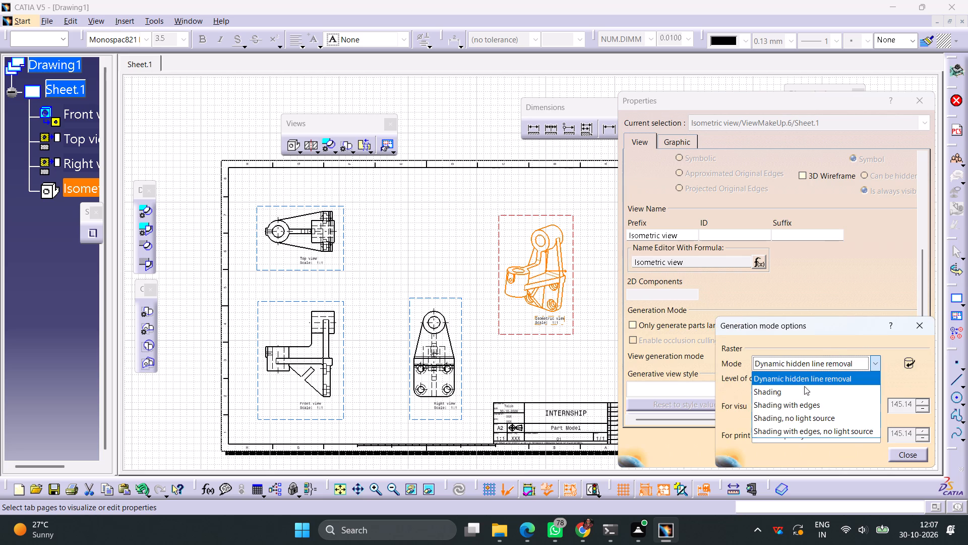
{"action": "left_click", "coordinate": [799, 399]}
{"action": "left_click", "coordinate": [821, 408]}
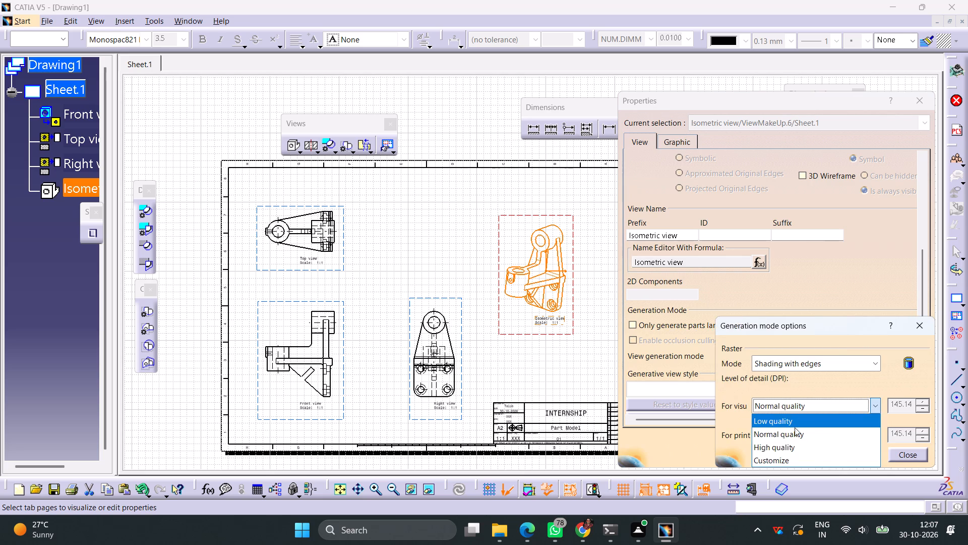
{"action": "left_click", "coordinate": [788, 447]}
{"action": "left_click", "coordinate": [906, 457]}
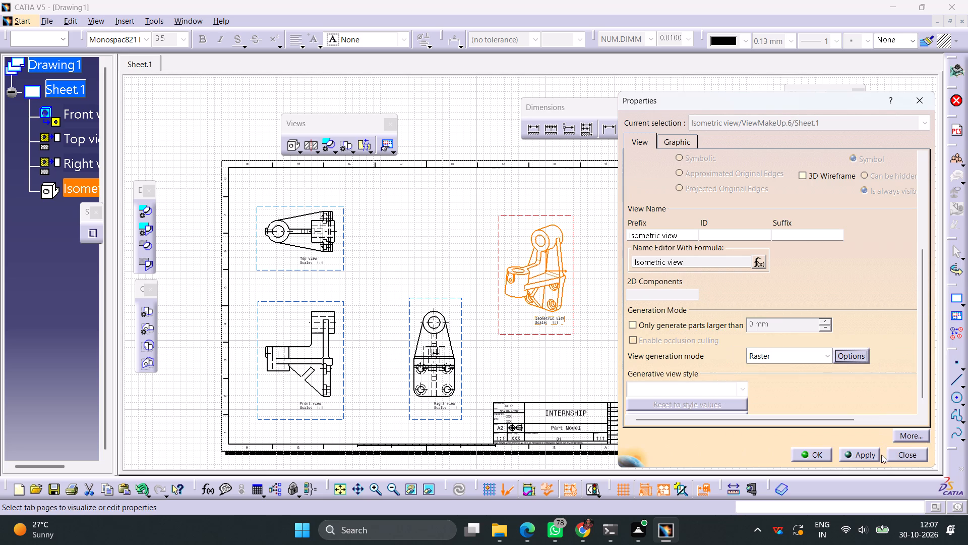
{"action": "left_click", "coordinate": [867, 455]}
{"action": "left_click", "coordinate": [816, 455]}
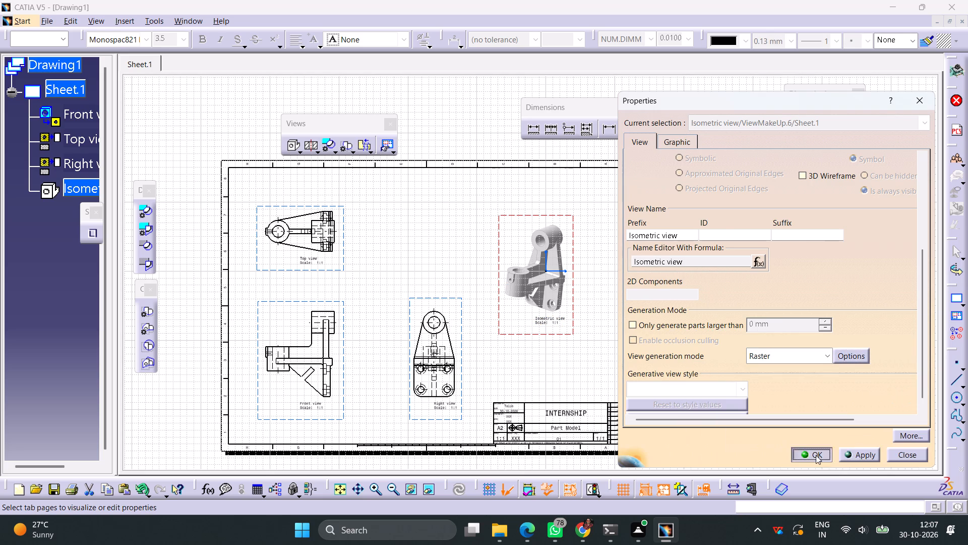
{"action": "left_click", "coordinate": [713, 373]}
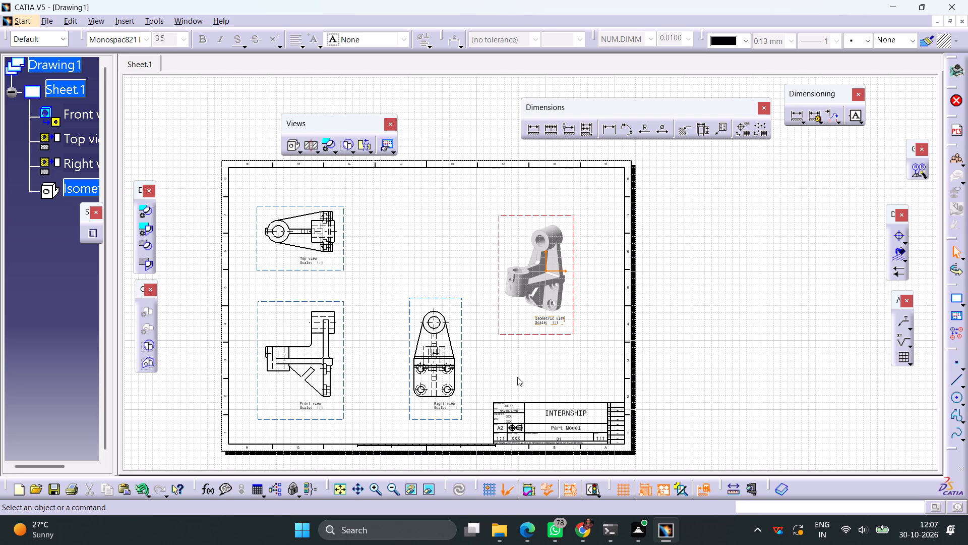
In the top view, add a radius dimension to the round boss's hole and a diameter dimension to its outer circle.
{"action": "middle_click_drag", "start_coordinate": [517, 377], "coordinate": [521, 321], "text": "ctrl"}
{"action": "middle_click_drag", "start_coordinate": [443, 392], "coordinate": [706, 361]}
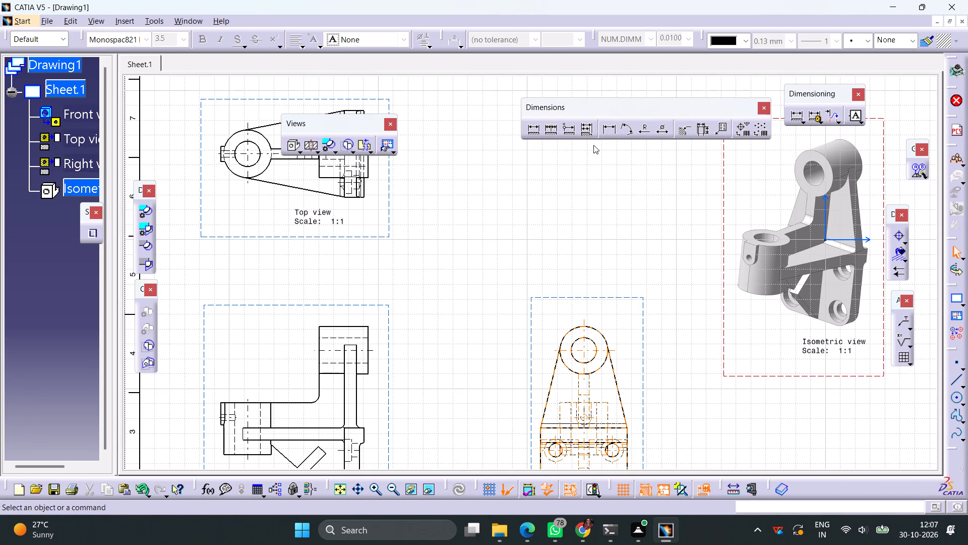
{"action": "left_click", "coordinate": [638, 133]}
{"action": "middle_click_drag", "start_coordinate": [347, 237], "coordinate": [461, 321]}
{"action": "scroll", "coordinate": [463, 315], "scroll_direction": "up", "scroll_amount": 1}
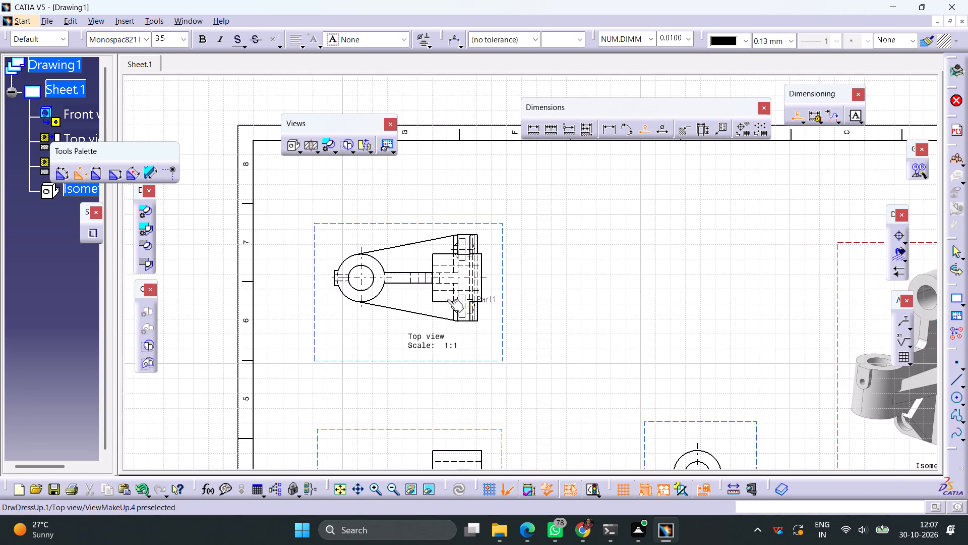
{"action": "left_click", "coordinate": [370, 285]}
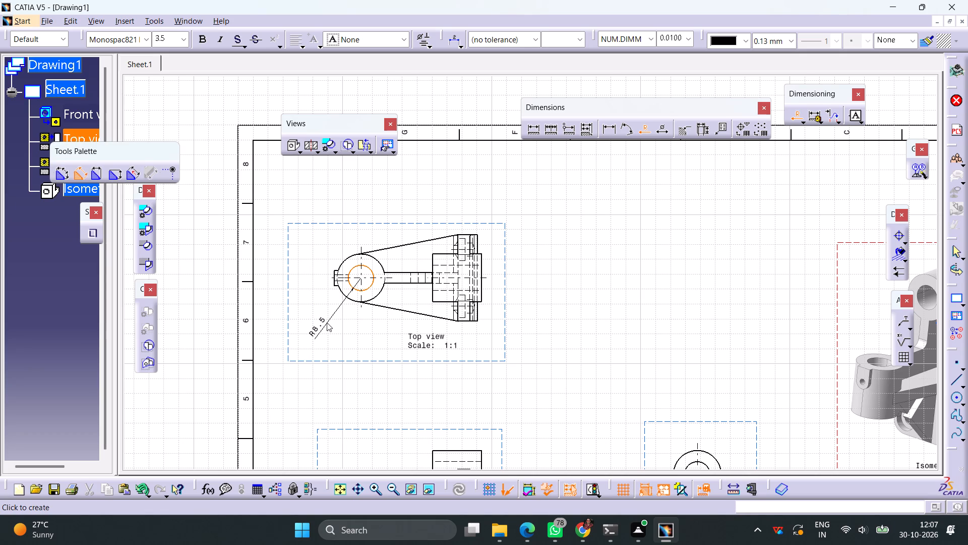
{"action": "left_click", "coordinate": [327, 322]}
{"action": "left_click", "coordinate": [656, 133]}
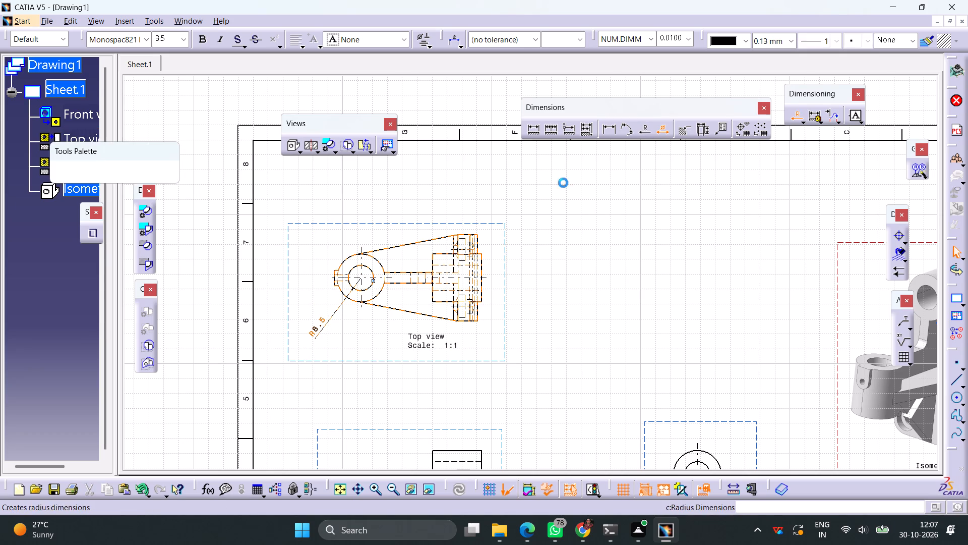
{"action": "left_click", "coordinate": [379, 295]}
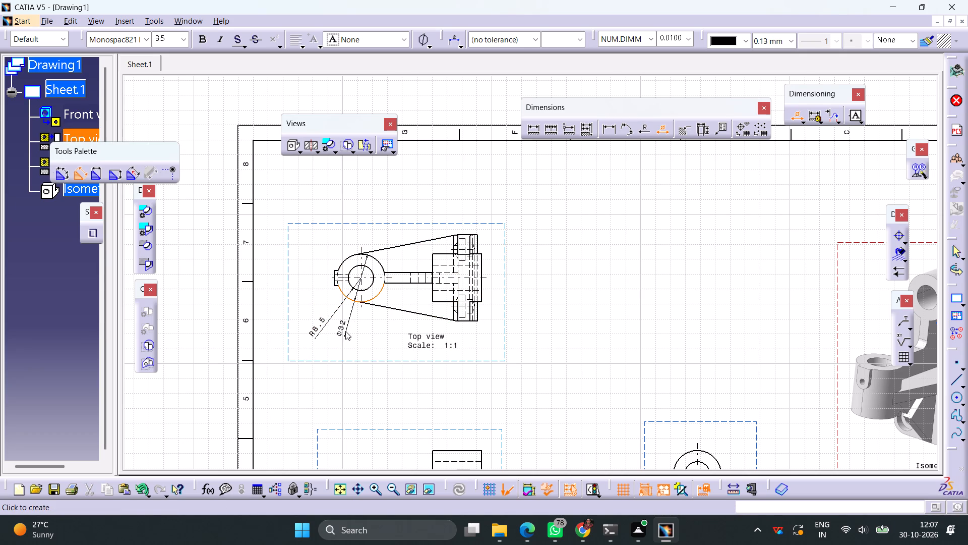
{"action": "left_click", "coordinate": [346, 336]}
Dimension the horizontal width of the rectangular-looking boss in the top view, placing the dimension above the geometry.
{"action": "middle_click_drag", "start_coordinate": [580, 261], "coordinate": [580, 262], "text": "ctrl"}
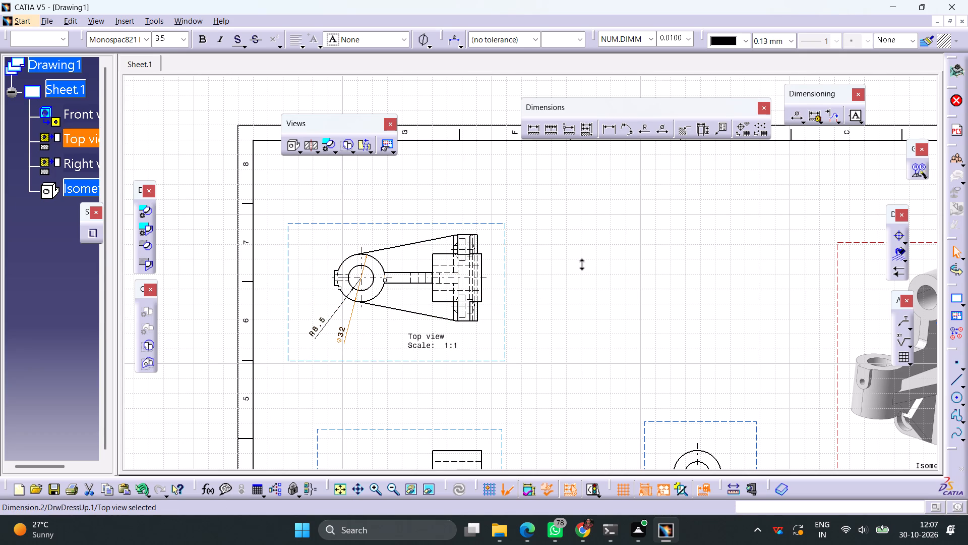
{"action": "middle_click_drag", "start_coordinate": [580, 262], "coordinate": [580, 270], "text": "ctrl"}
{"action": "left_click", "coordinate": [532, 136]}
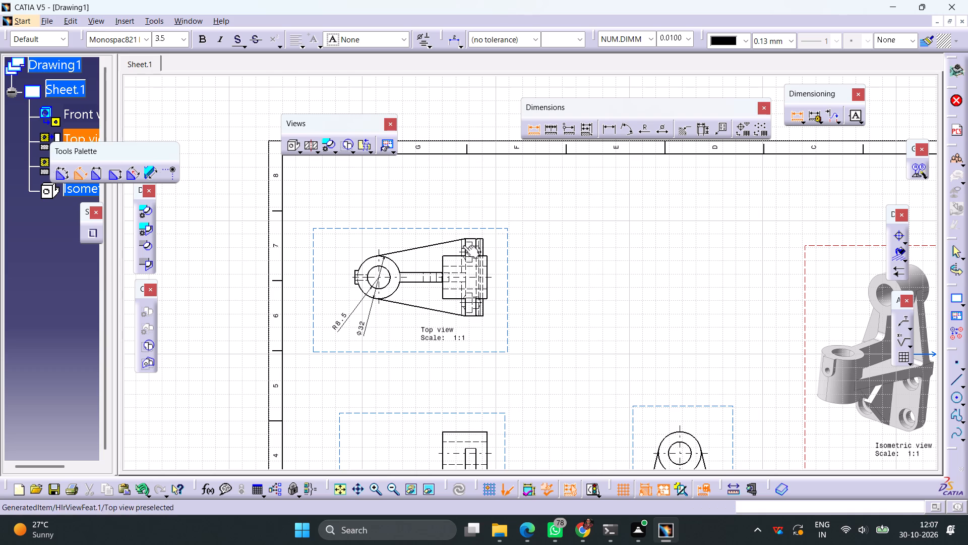
{"action": "left_click", "coordinate": [443, 262]}
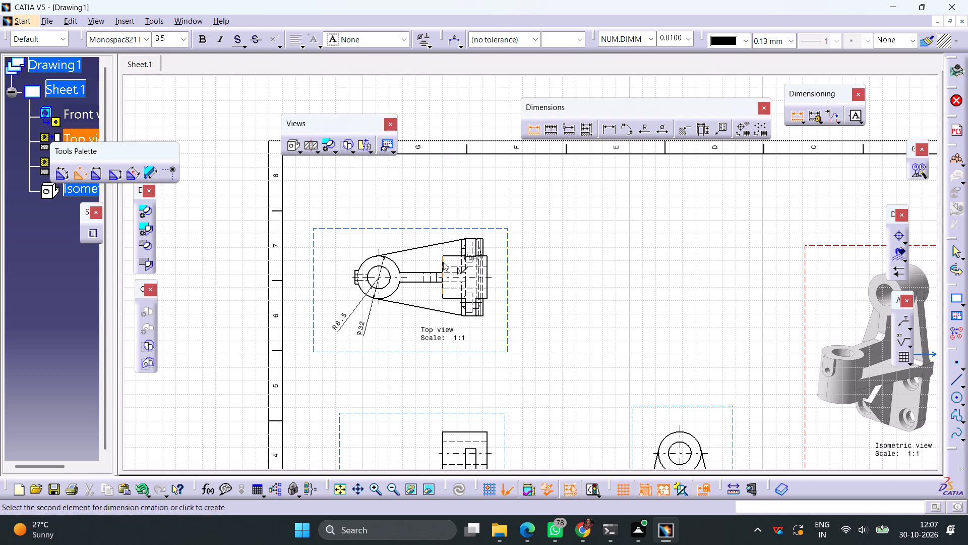
{"action": "left_click", "coordinate": [488, 262]}
{"action": "left_click", "coordinate": [468, 220]}
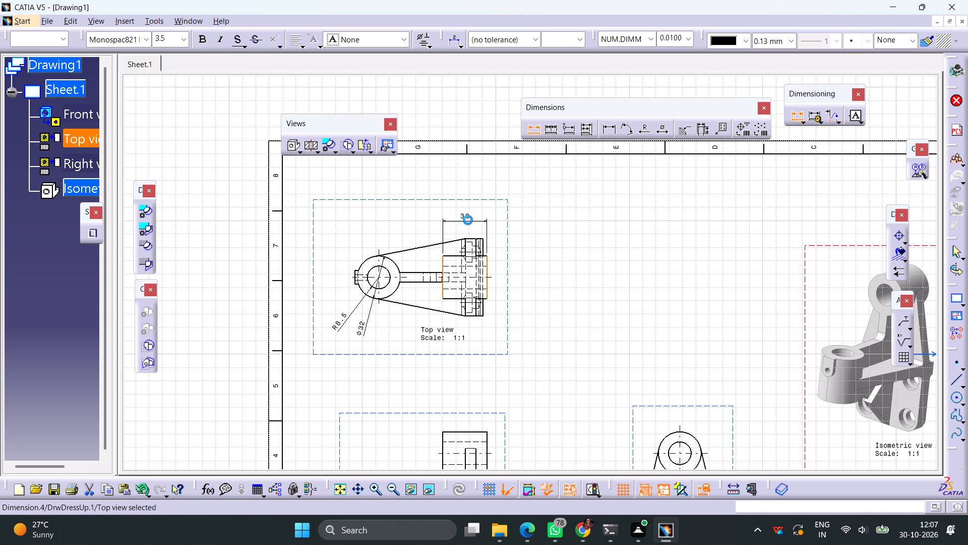
In the right view, add diameter dimensions to the upper boss's outer circle and its hole, placed above the boss.
{"action": "middle_click_drag", "start_coordinate": [527, 266], "coordinate": [529, 301], "text": "ctrl"}
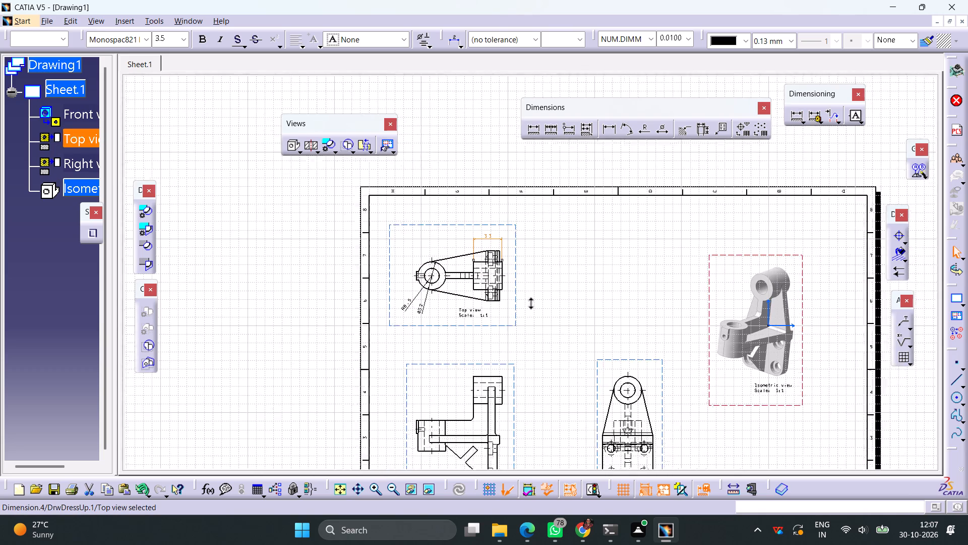
{"action": "middle_click_drag", "start_coordinate": [529, 301], "coordinate": [529, 303], "text": "ctrl"}
{"action": "middle_click_drag", "start_coordinate": [537, 362], "coordinate": [506, 308]}
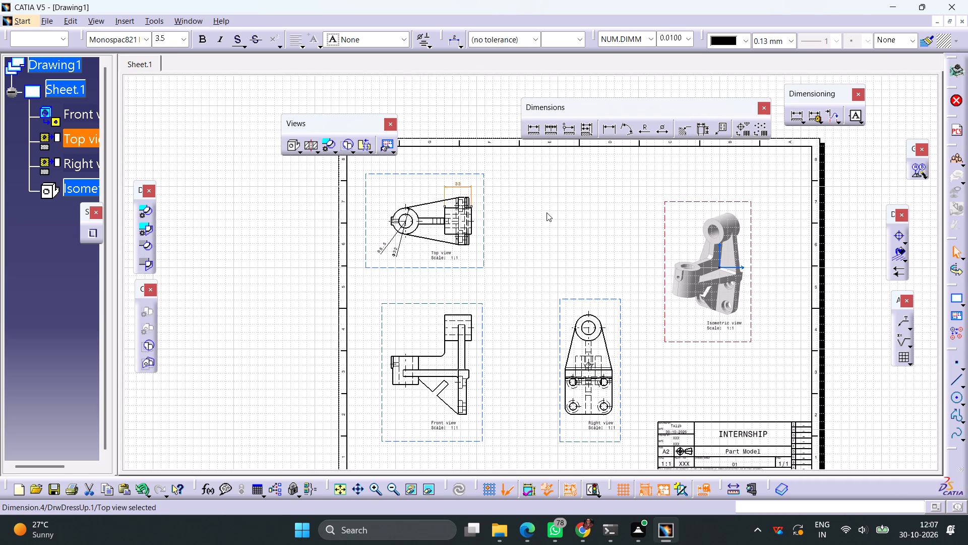
{"action": "left_click", "coordinate": [656, 136]}
{"action": "middle_click_drag", "start_coordinate": [619, 350], "coordinate": [625, 291], "text": "ctrl"}
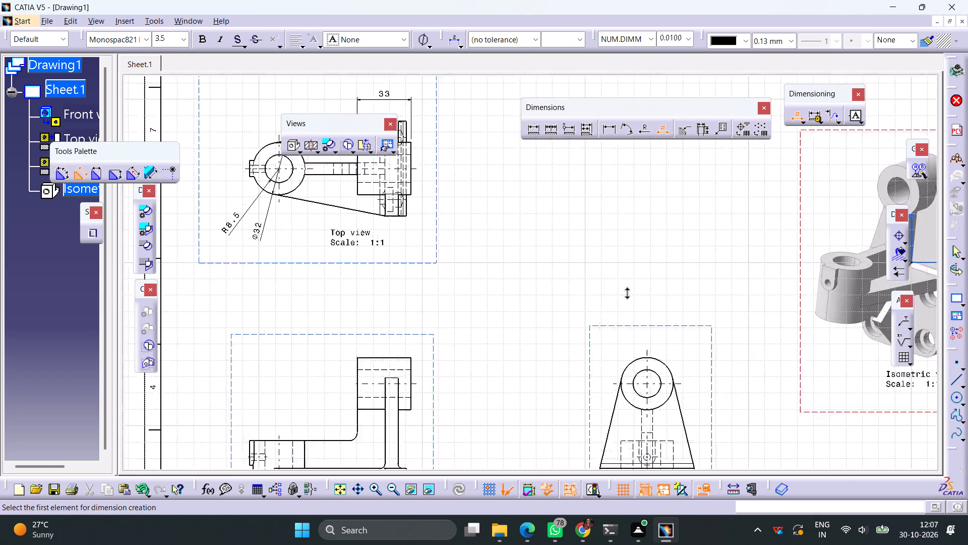
{"action": "middle_click_drag", "start_coordinate": [625, 291], "coordinate": [626, 276], "text": "ctrl"}
{"action": "middle_click_drag", "start_coordinate": [564, 395], "coordinate": [543, 304]}
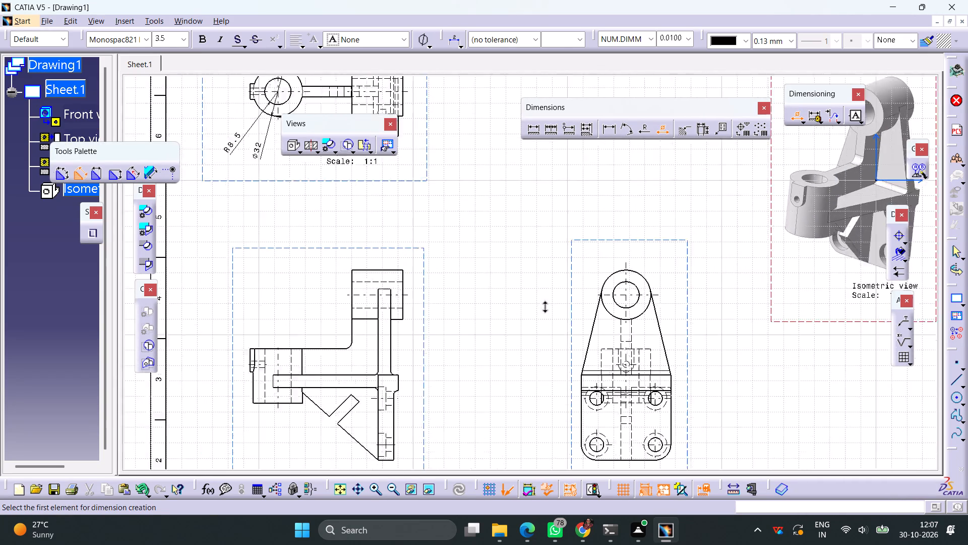
{"action": "middle_click_drag", "start_coordinate": [543, 304], "coordinate": [541, 325]}
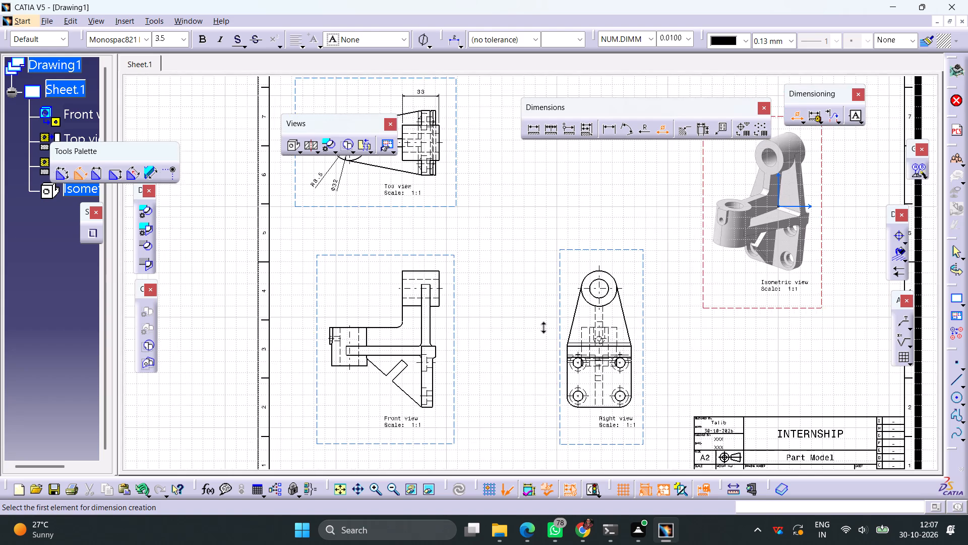
{"action": "middle_click_drag", "start_coordinate": [541, 325], "coordinate": [546, 266]}
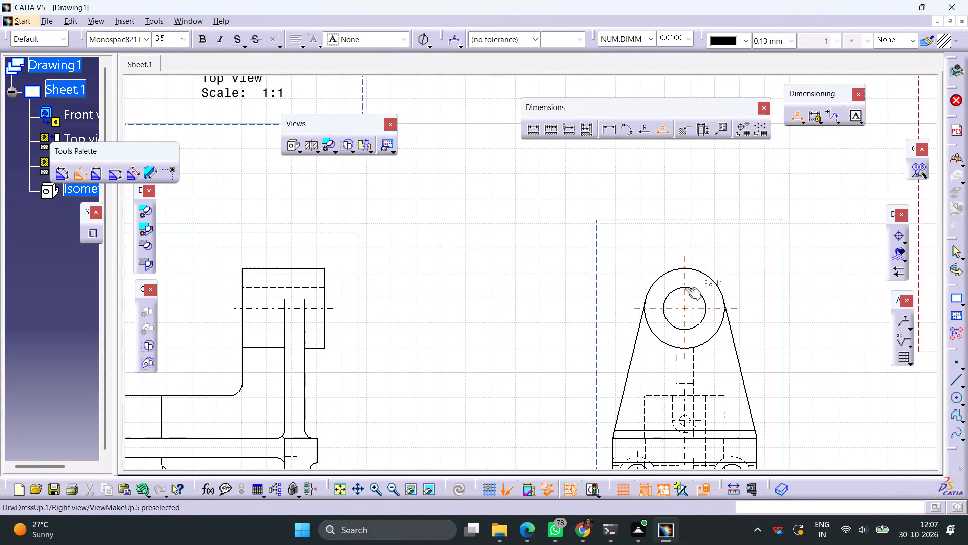
{"action": "left_click", "coordinate": [702, 274]}
{"action": "left_click", "coordinate": [707, 246]}
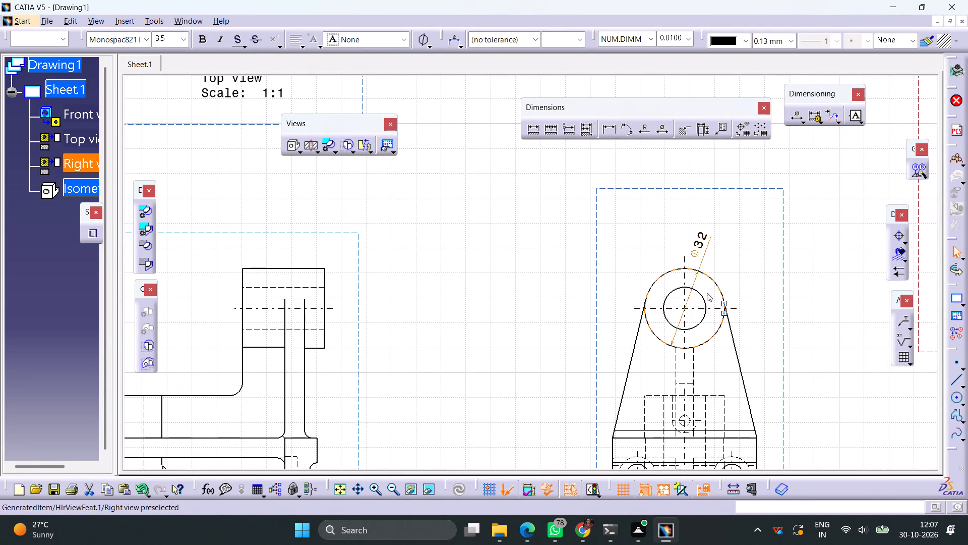
{"action": "left_click", "coordinate": [705, 303]}
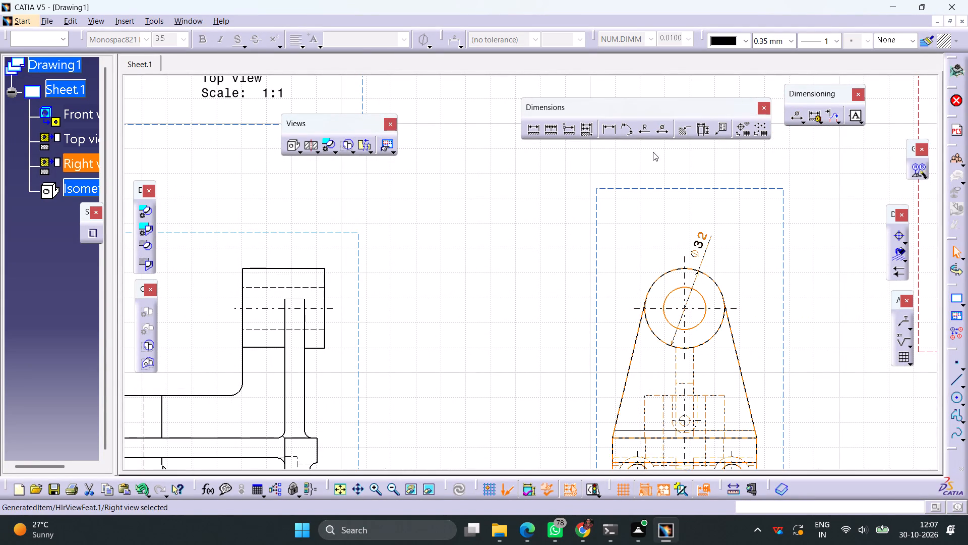
{"action": "left_click", "coordinate": [660, 131]}
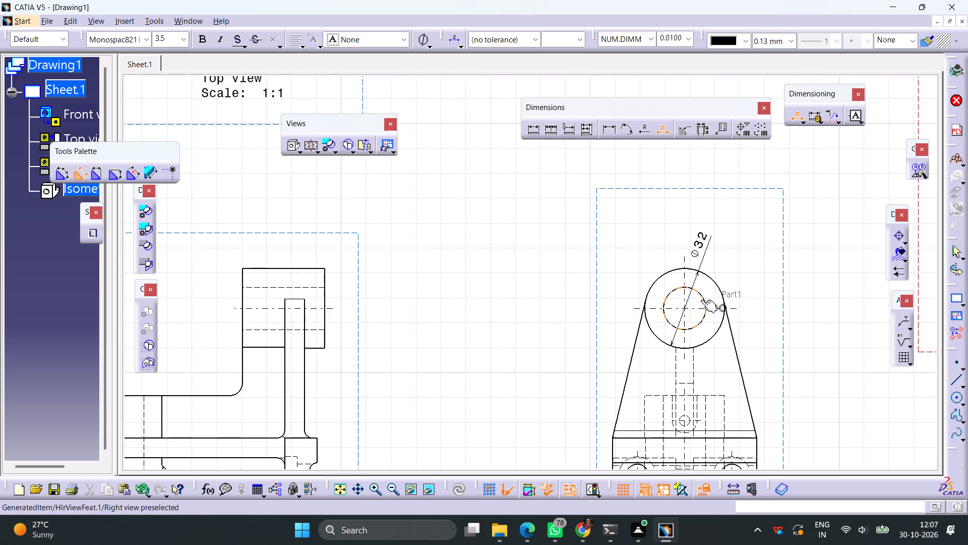
{"action": "left_click", "coordinate": [703, 299]}
{"action": "left_click", "coordinate": [724, 267]}
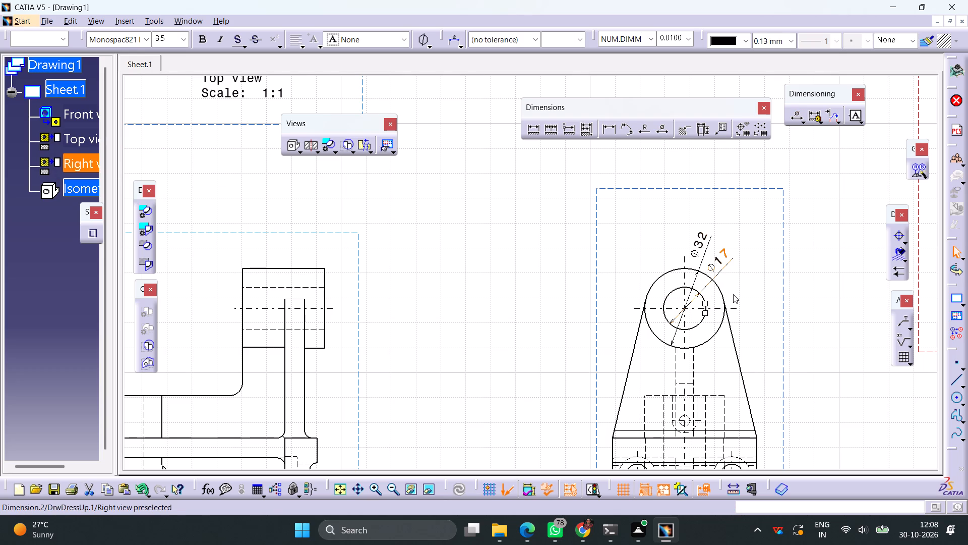
In the right view, add diameter dimensions to the small hidden hole and the hidden round boss surrounding it.
{"action": "middle_click_drag", "start_coordinate": [736, 298], "coordinate": [736, 329], "text": "ctrl"}
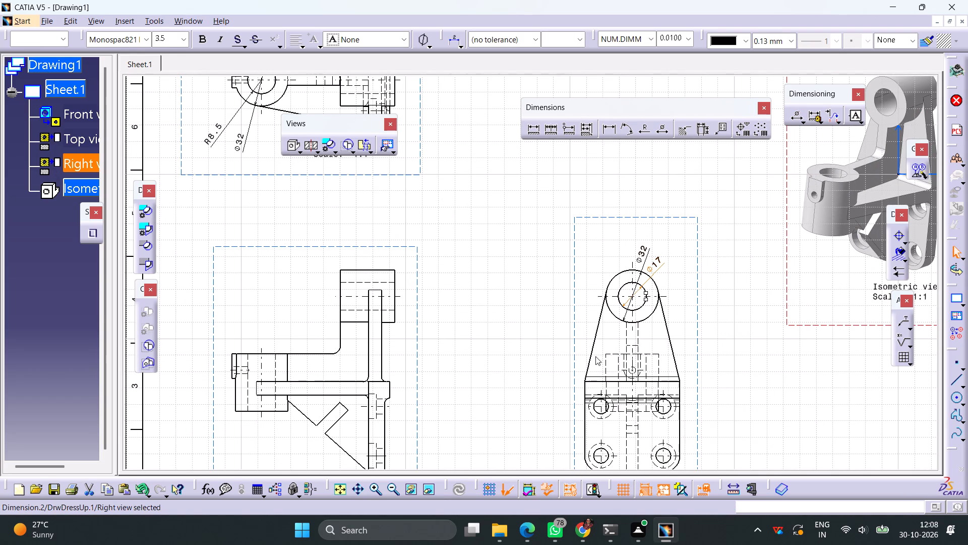
{"action": "left_click", "coordinate": [531, 136]}
{"action": "middle_click_drag", "start_coordinate": [497, 322], "coordinate": [497, 338], "text": "ctrl"}
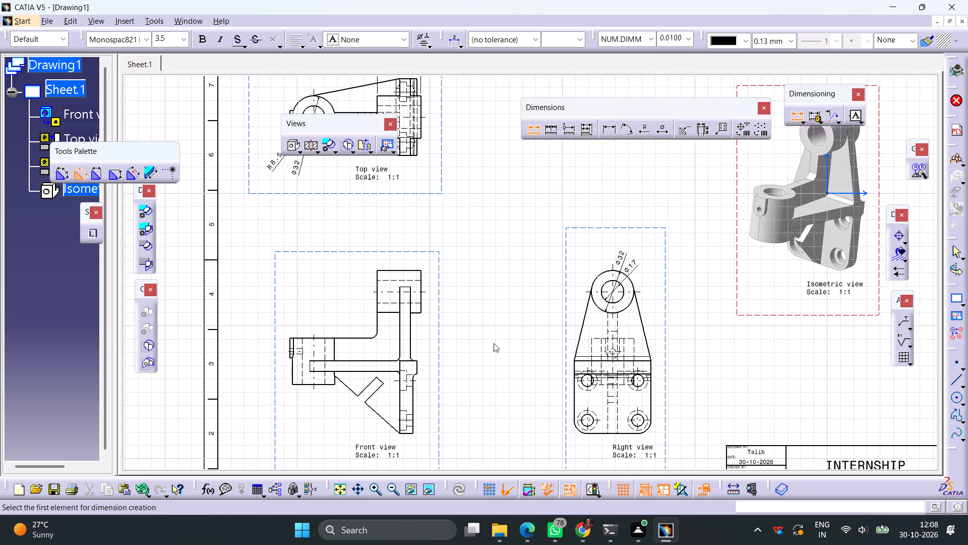
{"action": "middle_click_drag", "start_coordinate": [503, 344], "coordinate": [571, 313]}
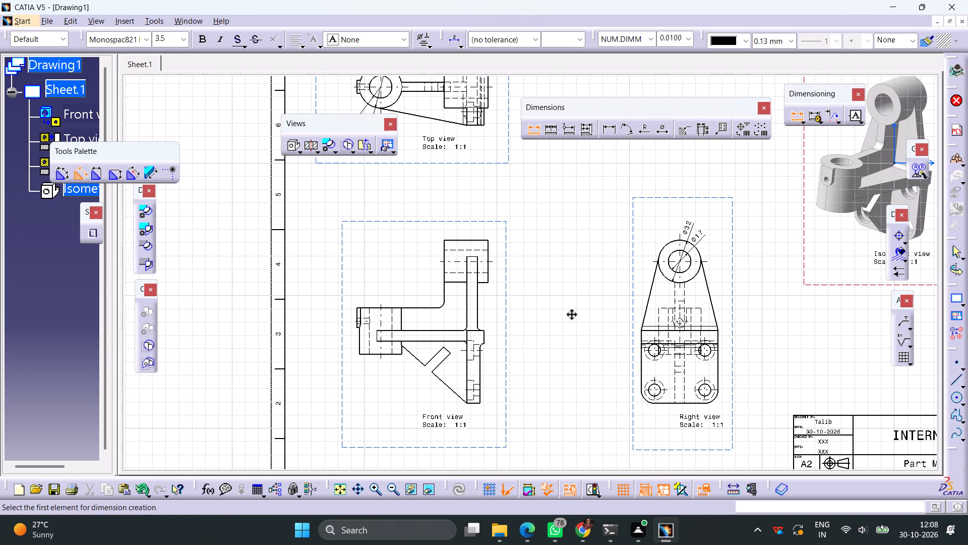
{"action": "middle_click_drag", "start_coordinate": [571, 313], "coordinate": [572, 315]}
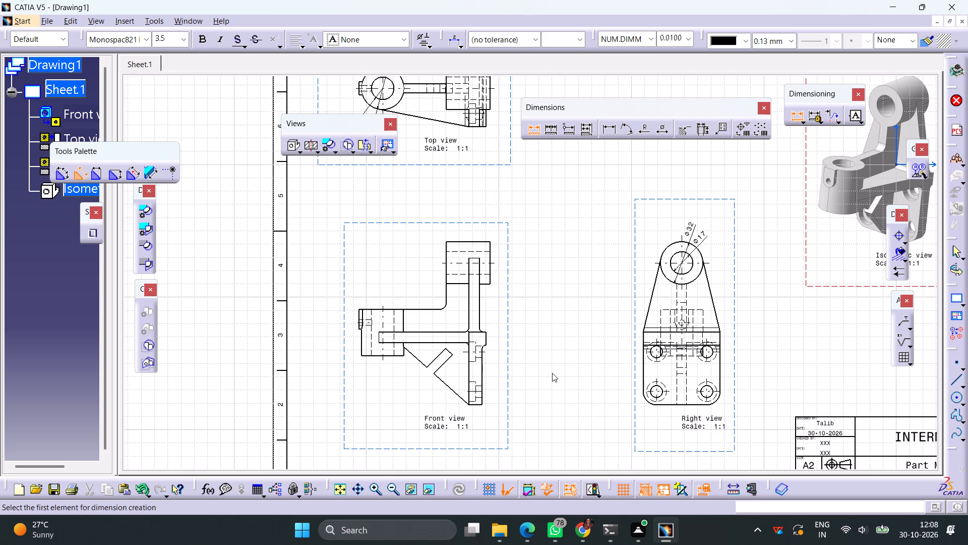
{"action": "middle_click_drag", "start_coordinate": [597, 357], "coordinate": [612, 297], "text": "ctrl"}
{"action": "middle_click_drag", "start_coordinate": [647, 339], "coordinate": [633, 337]}
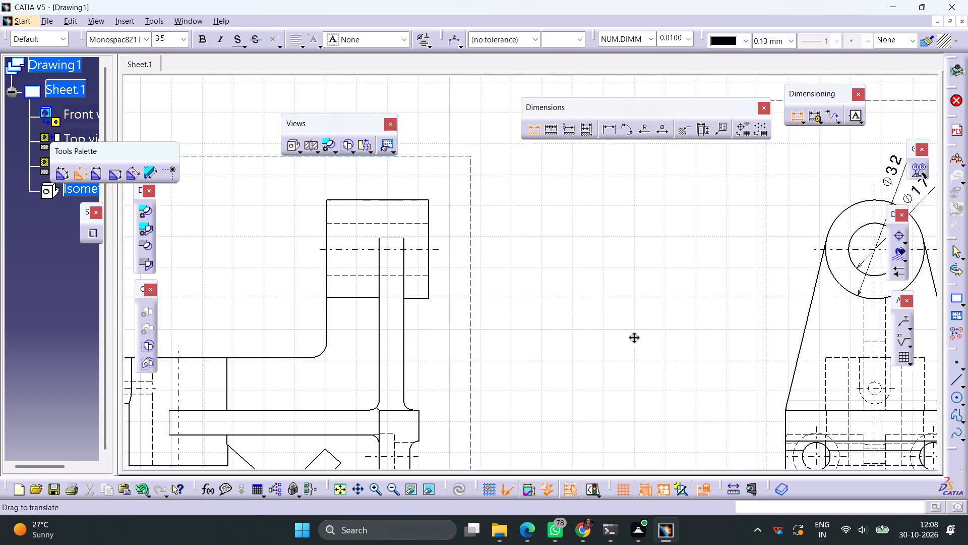
{"action": "middle_click_drag", "start_coordinate": [633, 337], "coordinate": [301, 269]}
{"action": "scroll", "coordinate": [301, 268], "scroll_direction": "up", "scroll_amount": 1}
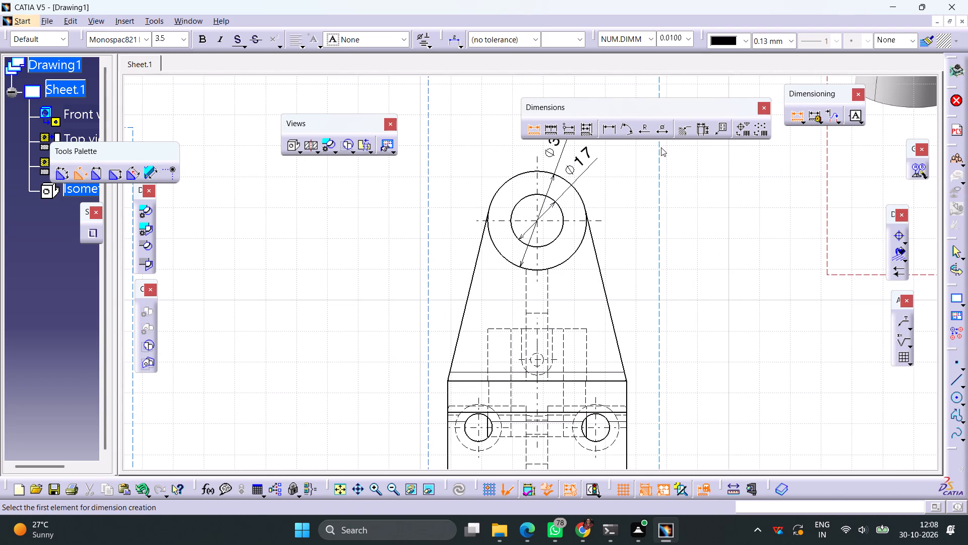
{"action": "left_click", "coordinate": [662, 136]}
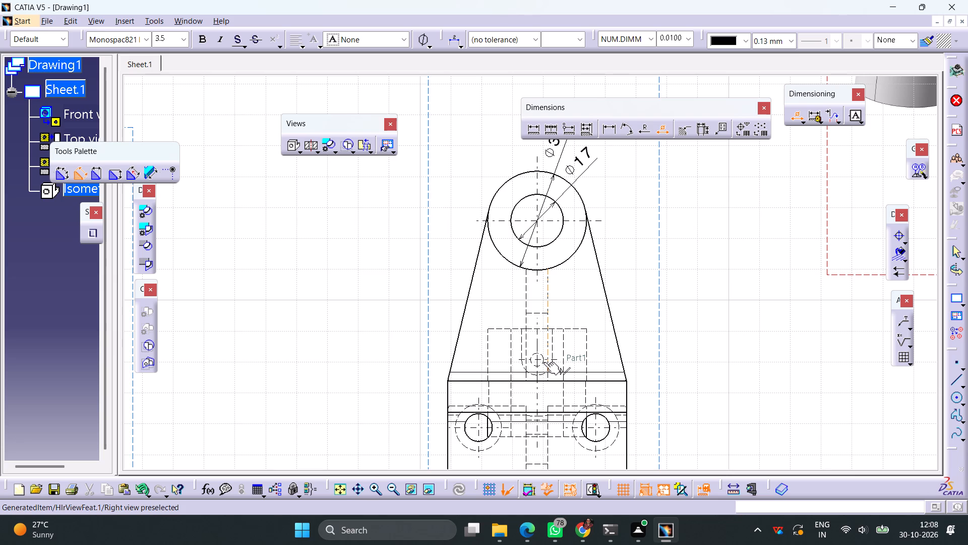
{"action": "left_click", "coordinate": [541, 363]}
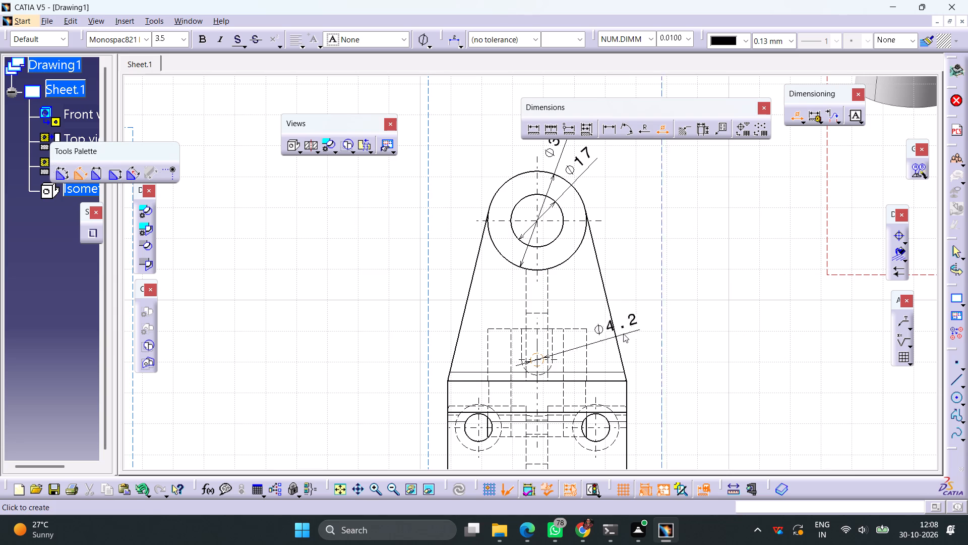
{"action": "left_click", "coordinate": [632, 317]}
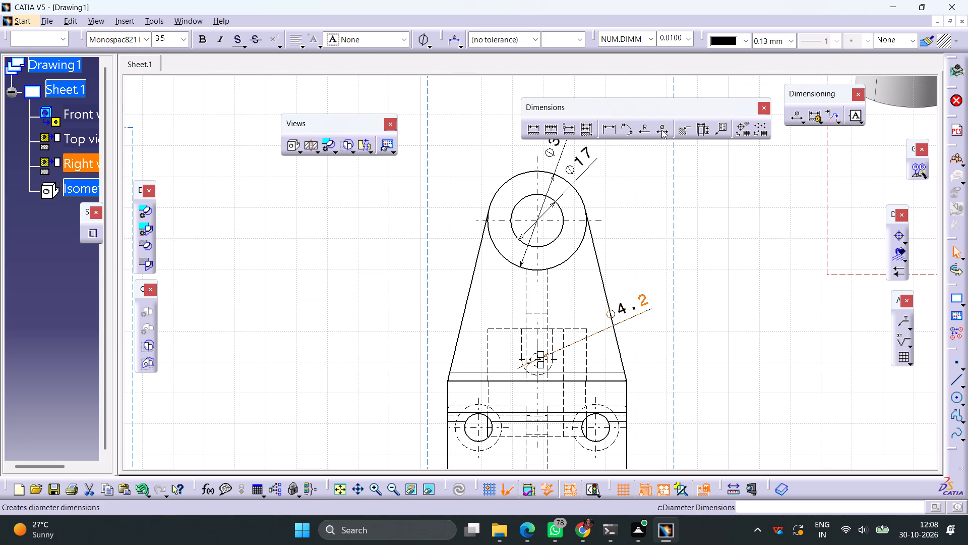
{"action": "left_click", "coordinate": [661, 130]}
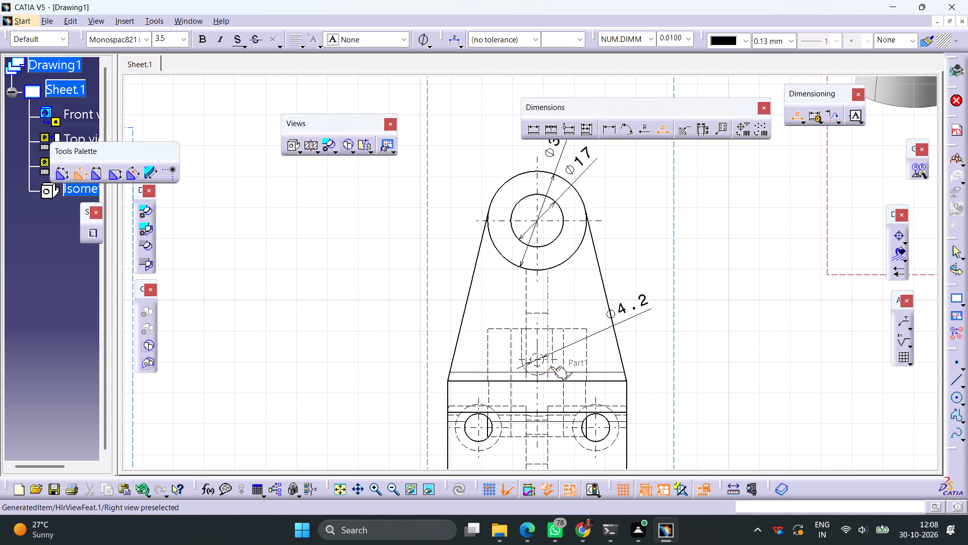
{"action": "left_click", "coordinate": [552, 366]}
{"action": "left_click", "coordinate": [642, 358]}
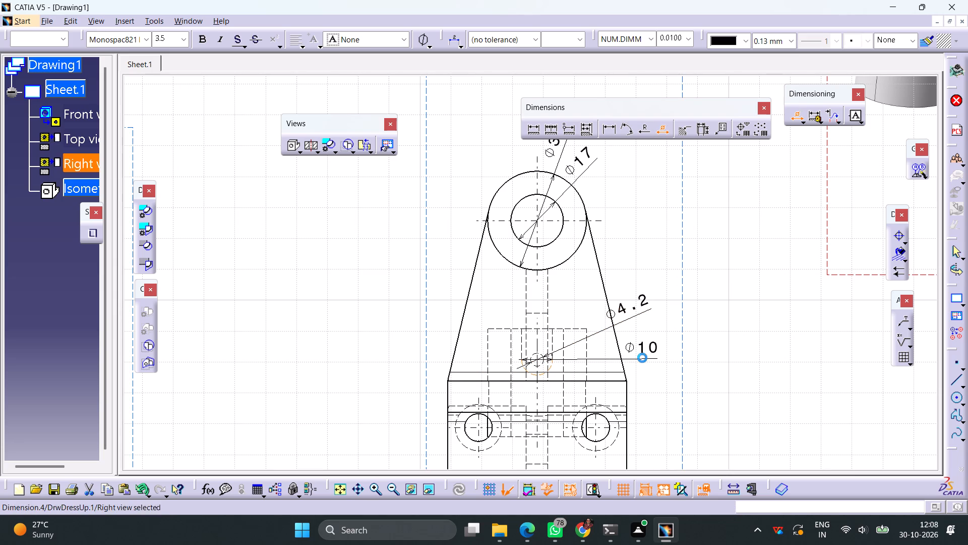
Dimension the length of the vertical hidden edge beside the small hidden hole in the right view.
{"action": "left_click", "coordinate": [532, 131]}
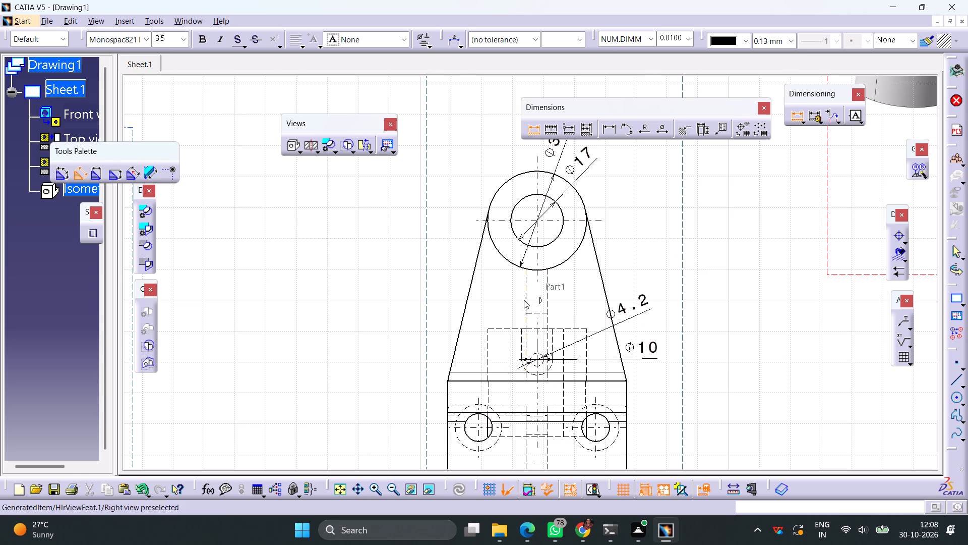
{"action": "left_click", "coordinate": [521, 345]}
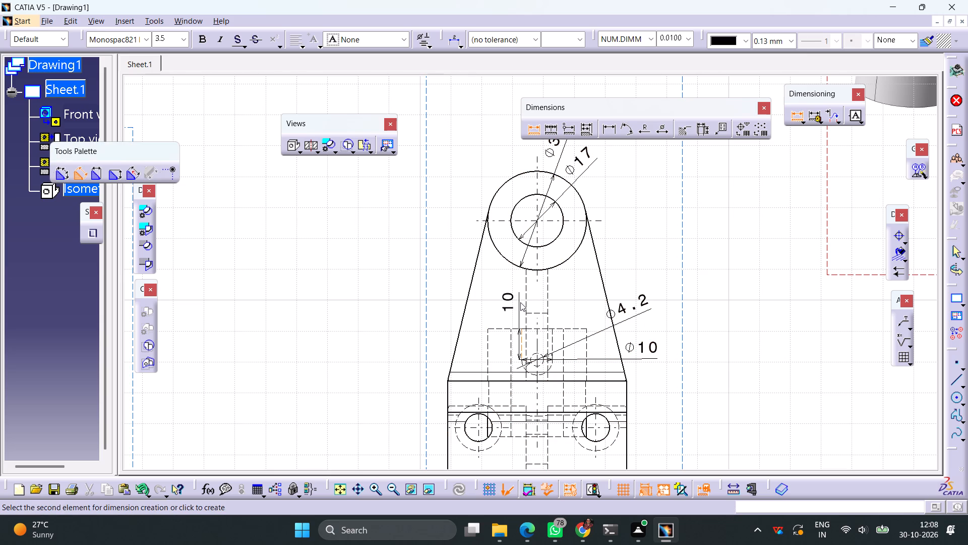
{"action": "left_click", "coordinate": [520, 302]}
In the front view, dimension the lower cylindrical boss's full height and the length of its vertical edge above the horizontal rib.
{"action": "middle_click_drag", "start_coordinate": [638, 269], "coordinate": [623, 329], "text": "ctrl"}
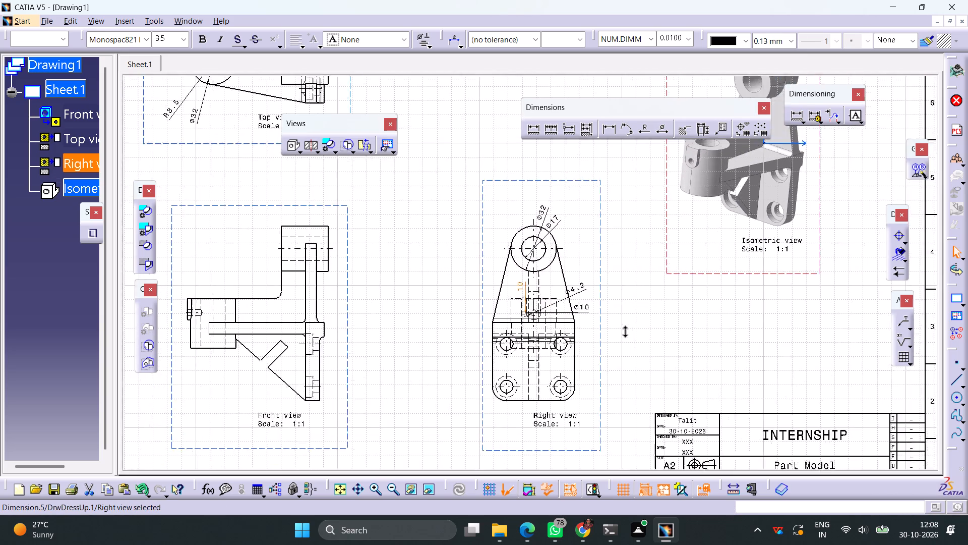
{"action": "middle_click_drag", "start_coordinate": [623, 329], "coordinate": [621, 336], "text": "ctrl"}
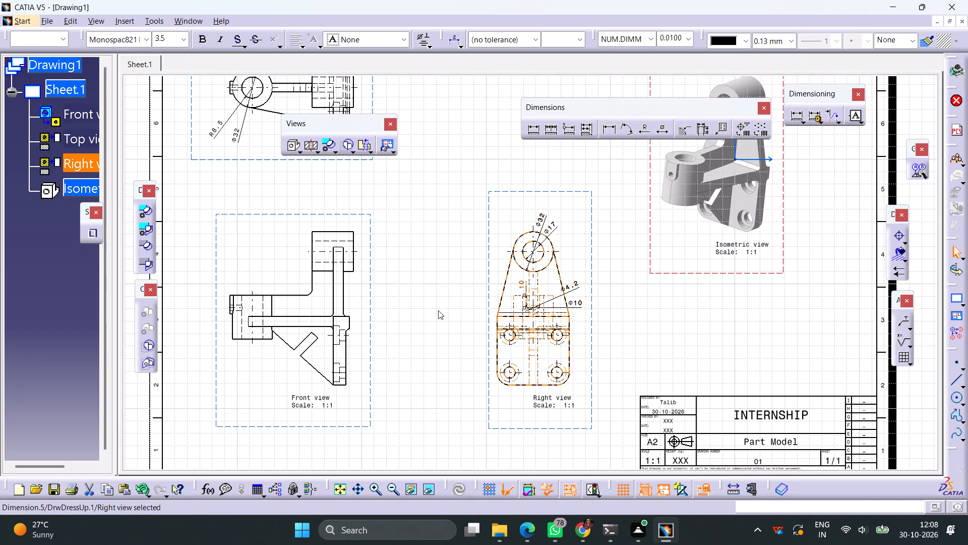
{"action": "left_click", "coordinate": [533, 136]}
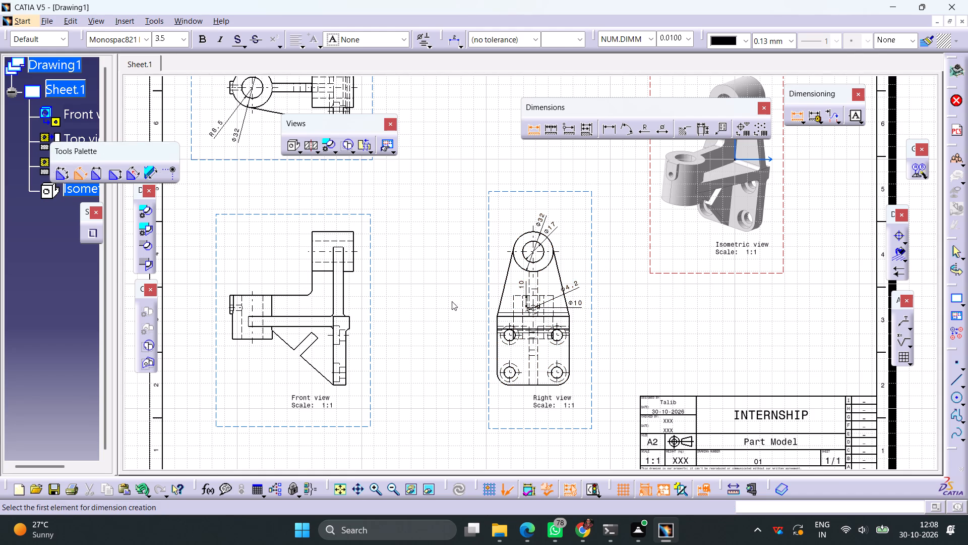
{"action": "middle_click_drag", "start_coordinate": [452, 306], "coordinate": [608, 298]}
{"action": "left_click", "coordinate": [448, 288]}
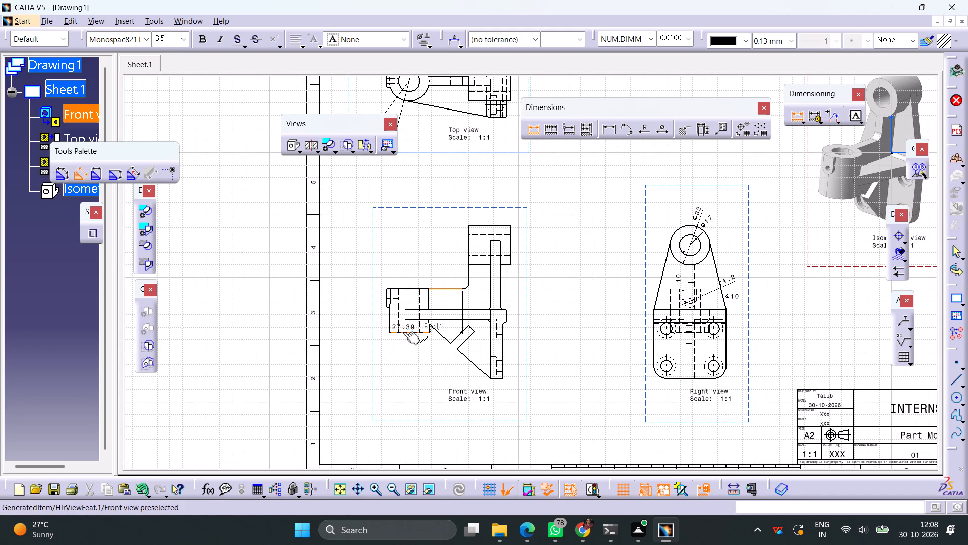
{"action": "left_click", "coordinate": [403, 332]}
{"action": "left_click", "coordinate": [370, 328]}
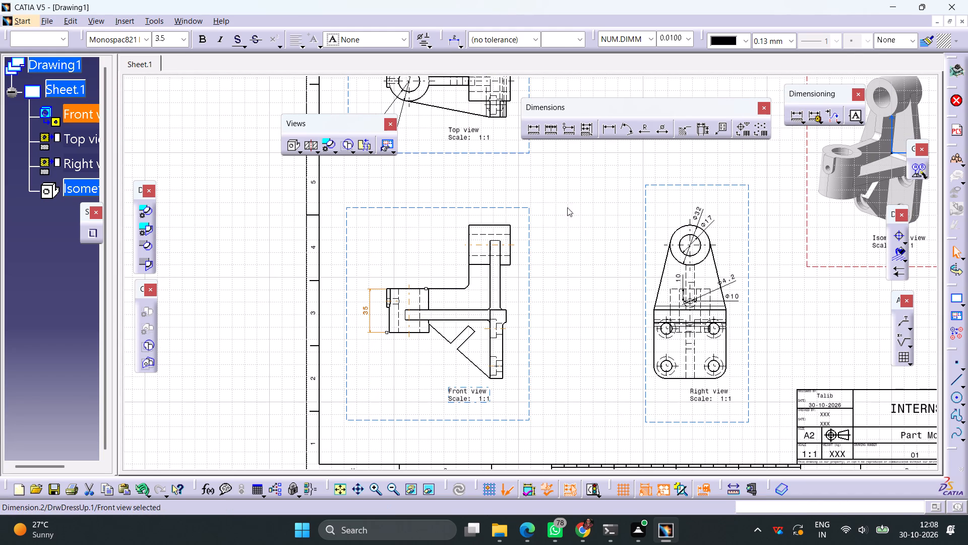
{"action": "left_click", "coordinate": [535, 133]}
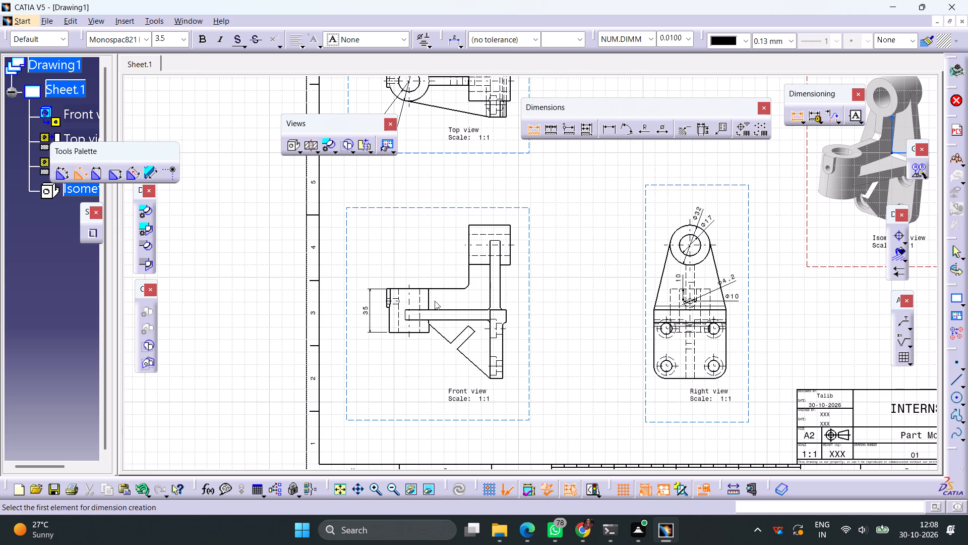
{"action": "left_click", "coordinate": [429, 300]}
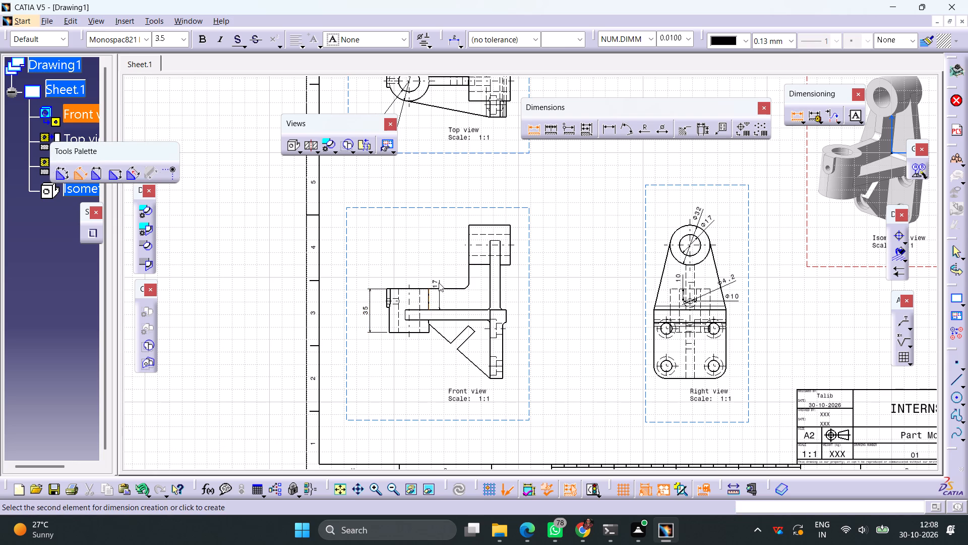
{"action": "left_click", "coordinate": [434, 276]}
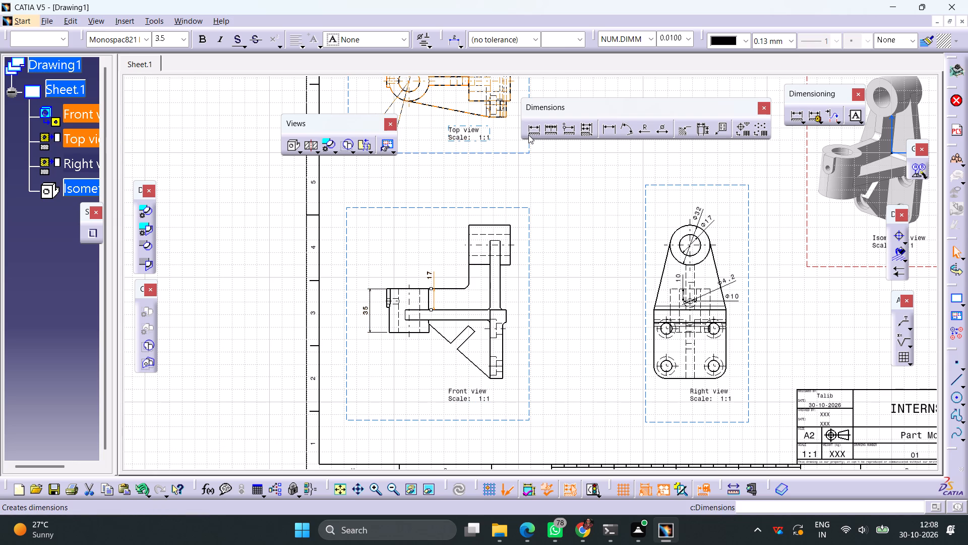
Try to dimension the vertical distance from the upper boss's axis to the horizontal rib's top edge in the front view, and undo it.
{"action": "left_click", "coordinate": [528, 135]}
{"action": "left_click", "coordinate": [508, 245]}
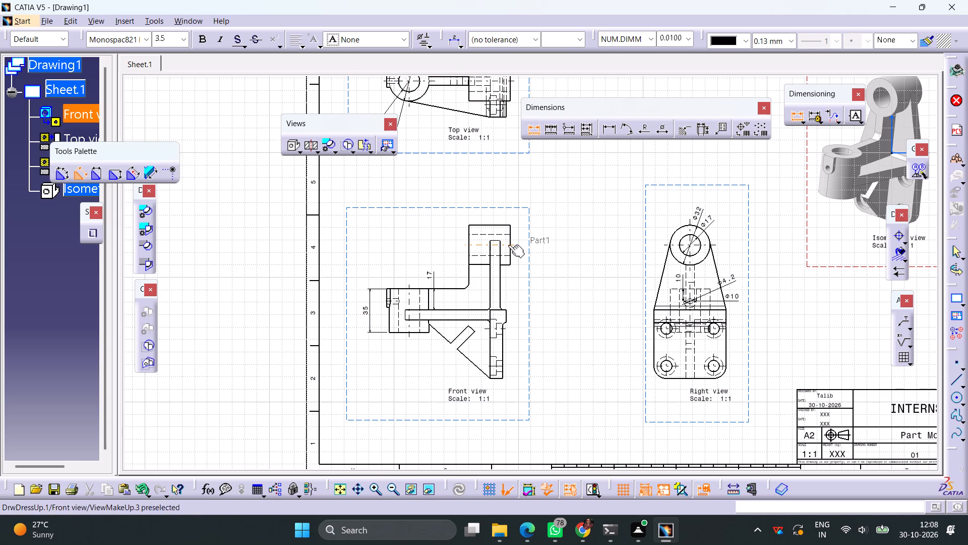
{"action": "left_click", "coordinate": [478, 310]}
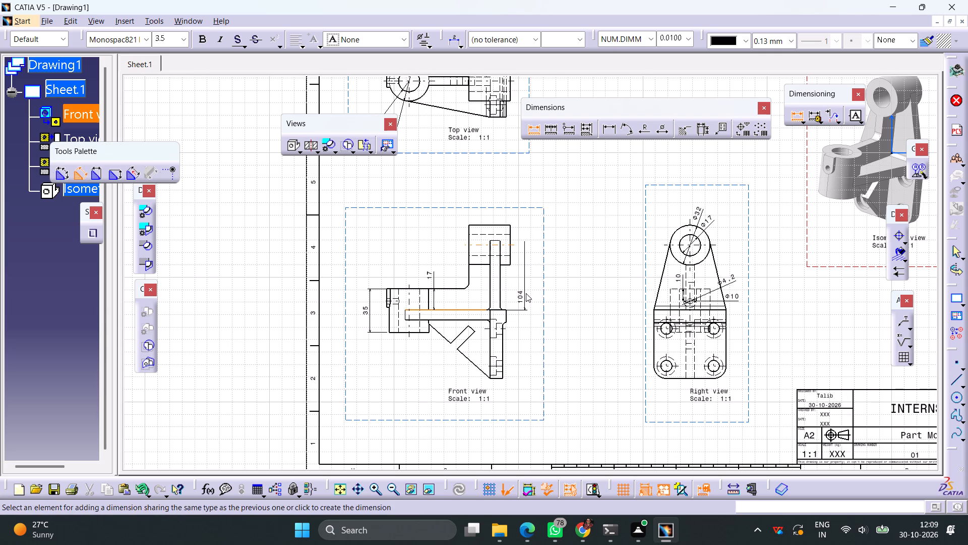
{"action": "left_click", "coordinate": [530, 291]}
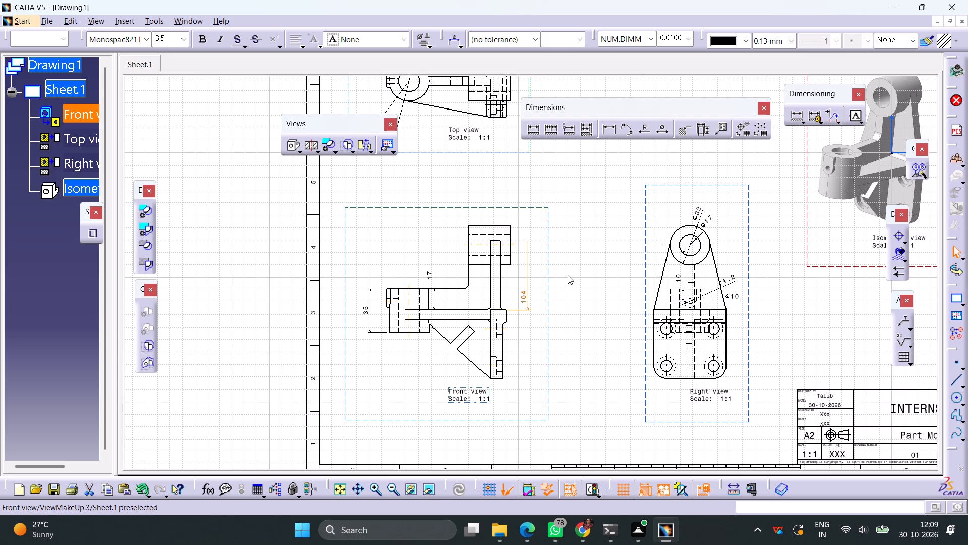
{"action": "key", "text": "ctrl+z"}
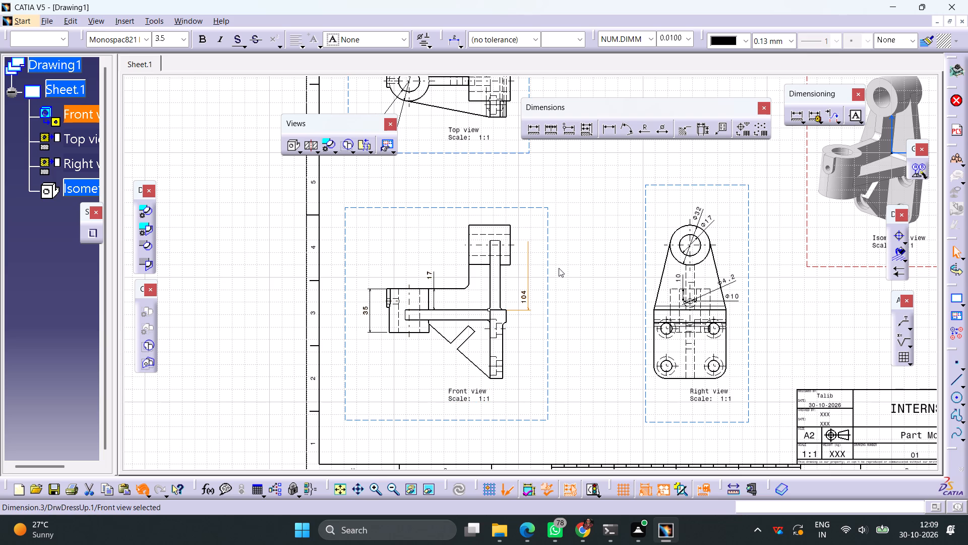
In the right view, dimension the vertical distance from the upper boss's hole centre to the flange's top edge.
{"action": "left_click", "coordinate": [533, 132]}
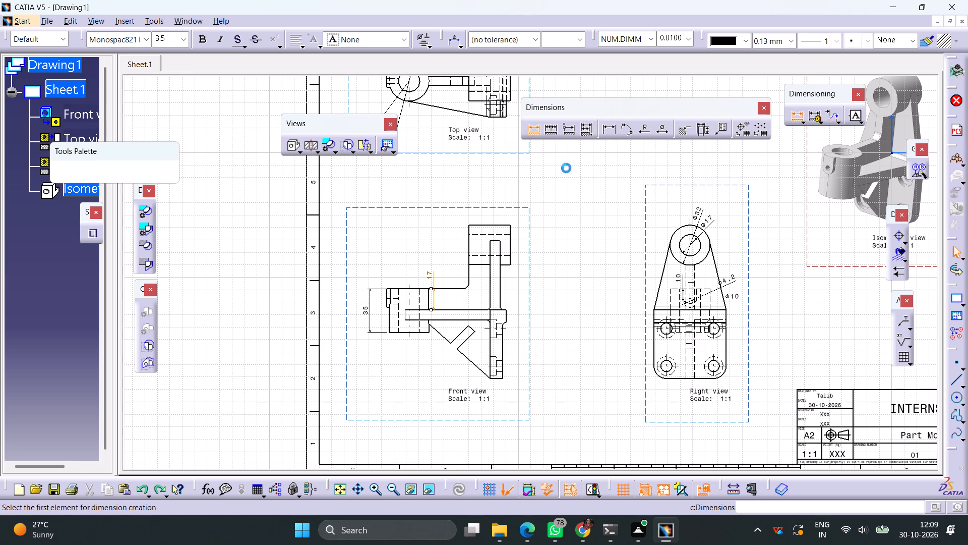
{"action": "left_click", "coordinate": [666, 310]}
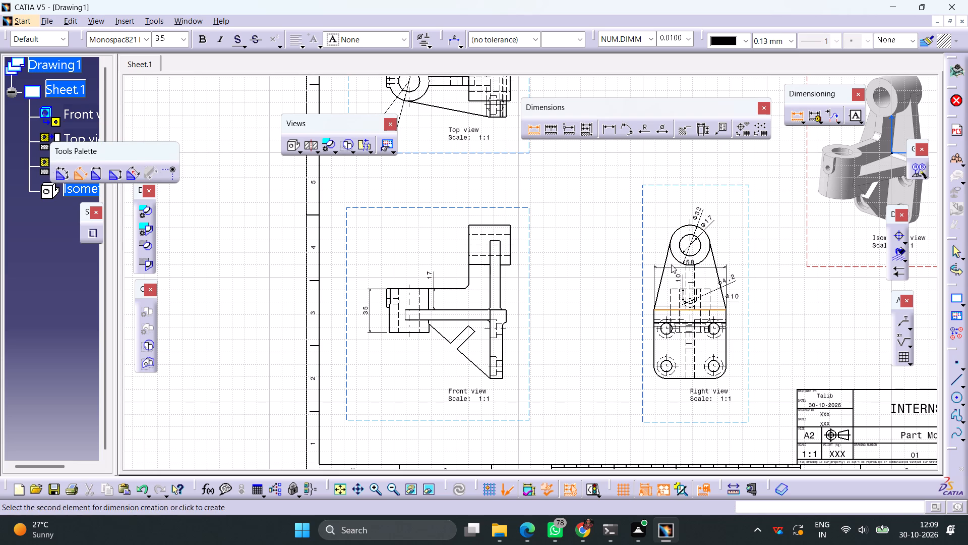
{"action": "left_click", "coordinate": [676, 245]}
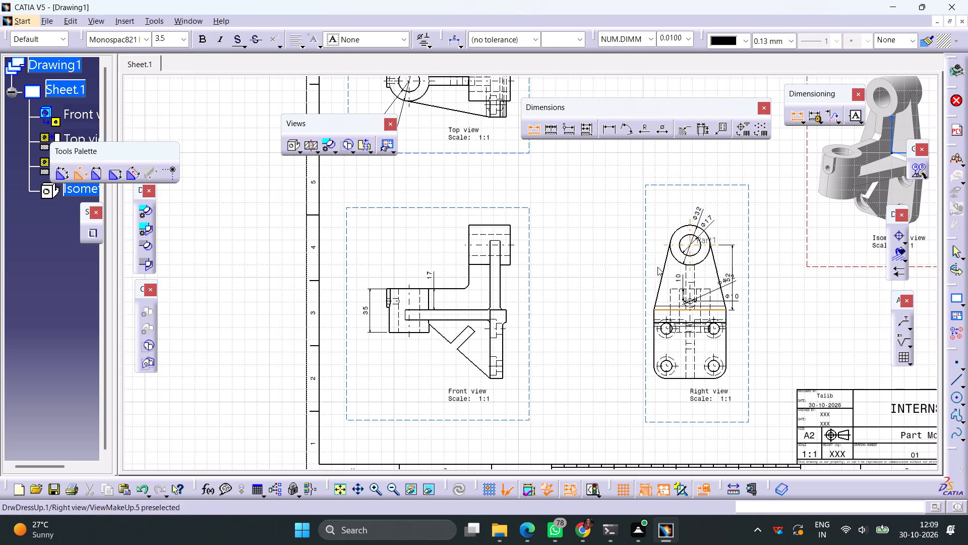
{"action": "left_click", "coordinate": [643, 277]}
{"action": "left_click", "coordinate": [578, 321]}
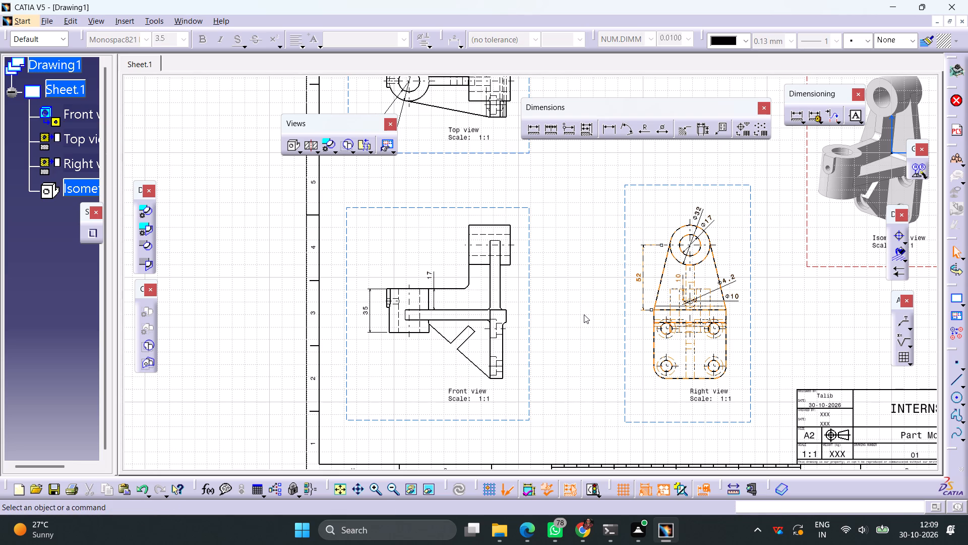
In the front view, dimension the thickness of the horizontal rib.
{"action": "left_click", "coordinate": [532, 131]}
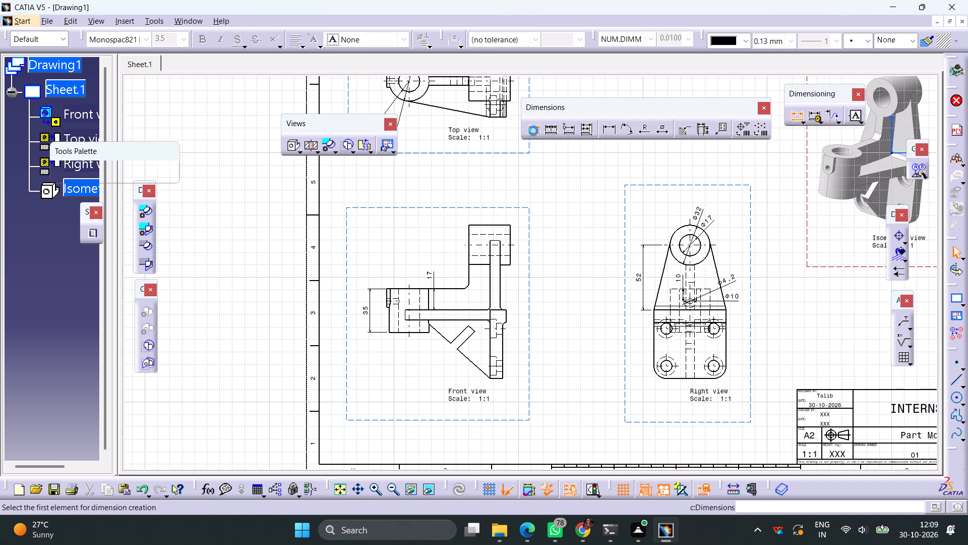
{"action": "left_click", "coordinate": [468, 311]}
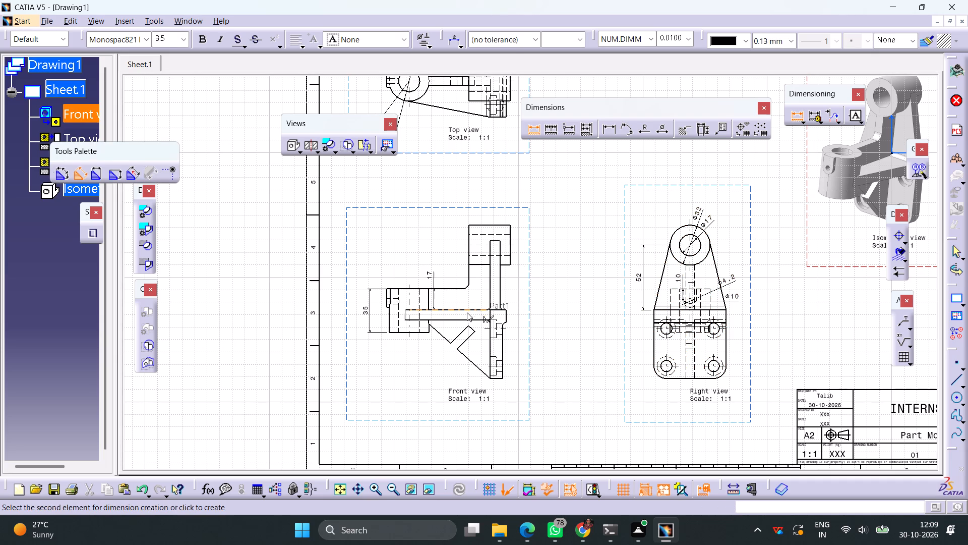
{"action": "left_click", "coordinate": [465, 319]}
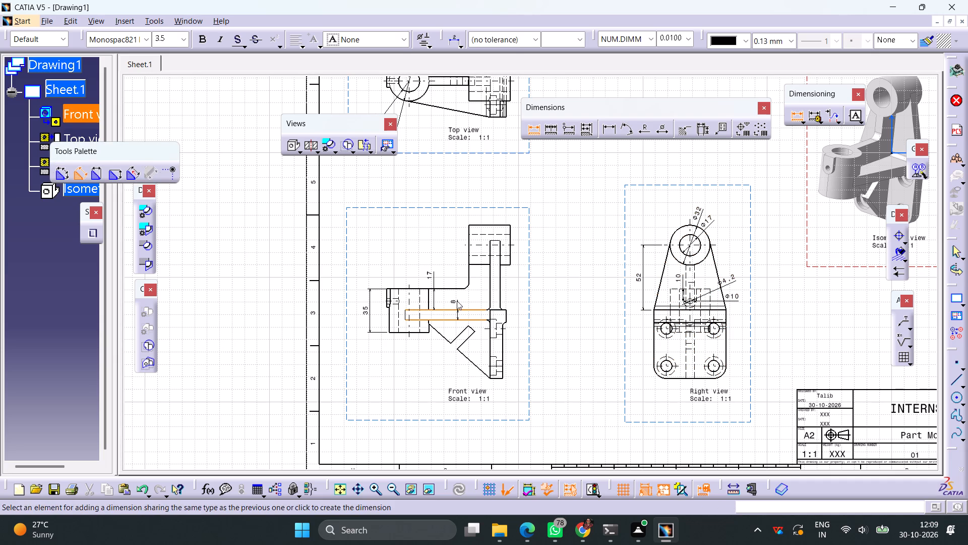
{"action": "left_click", "coordinate": [457, 301]}
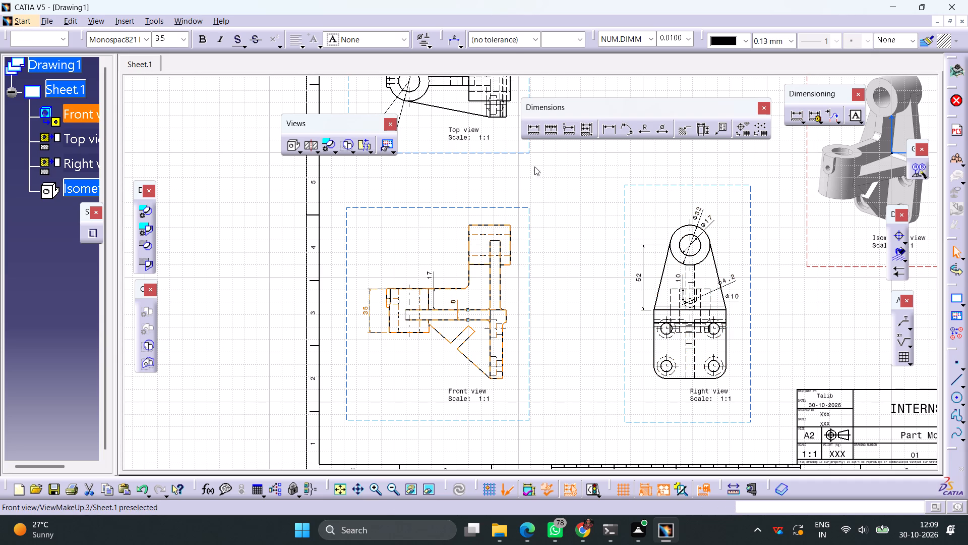
In the front view, dimension the height of the small projecting ledge and its offset from the vertical plate's outer face.
{"action": "left_click", "coordinate": [532, 133]}
{"action": "middle_click_drag", "start_coordinate": [526, 309], "coordinate": [531, 247], "text": "ctrl"}
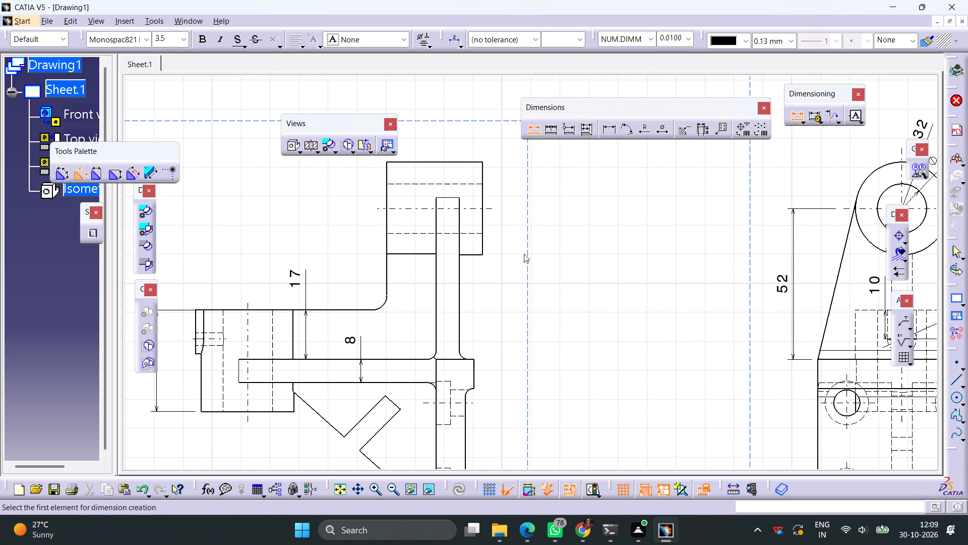
{"action": "middle_click_drag", "start_coordinate": [494, 351], "coordinate": [496, 290]}
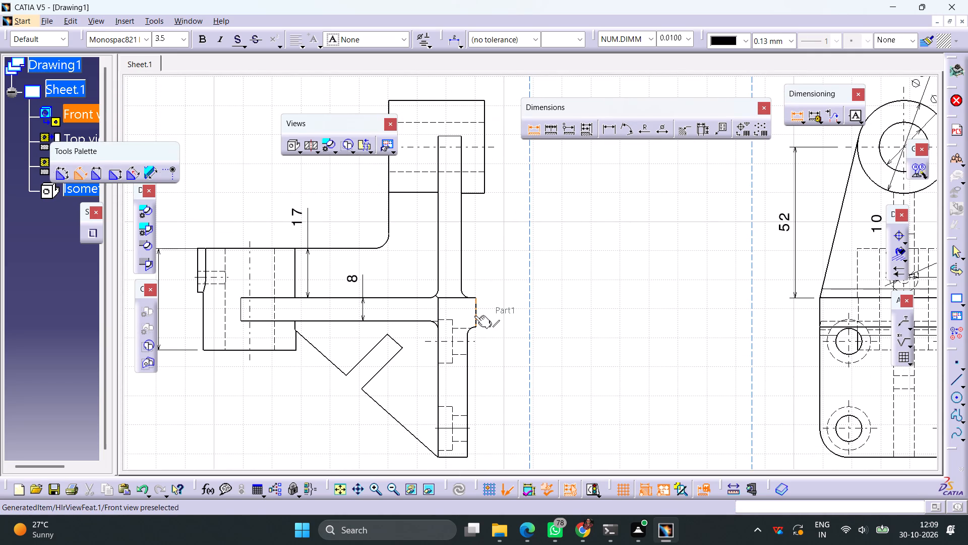
{"action": "left_click", "coordinate": [474, 315]}
{"action": "left_click", "coordinate": [504, 316]}
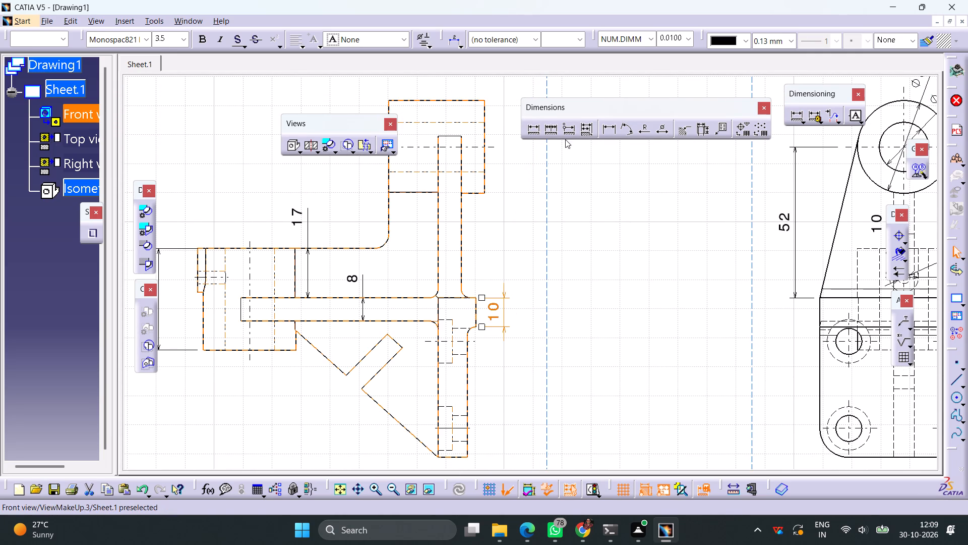
{"action": "left_click", "coordinate": [532, 132]}
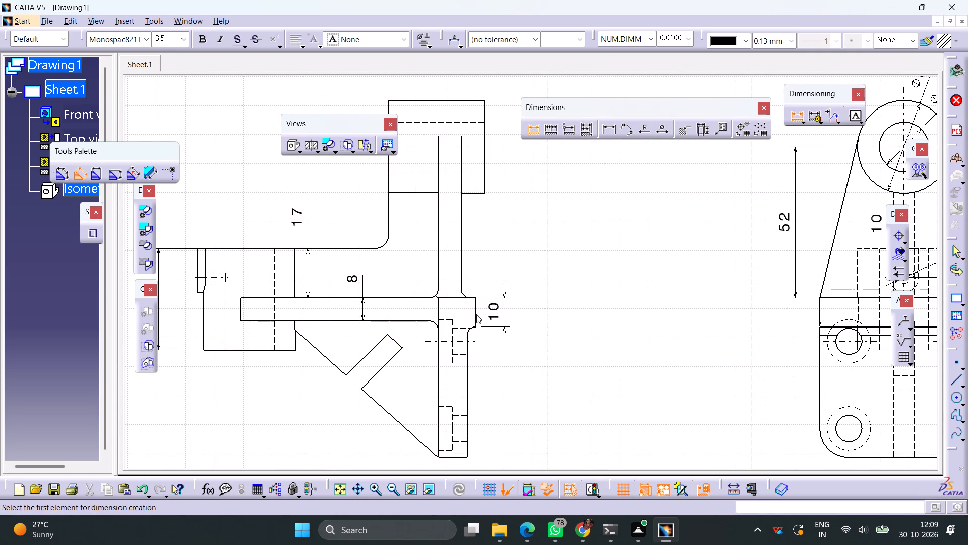
{"action": "left_click", "coordinate": [474, 317]}
{"action": "left_click", "coordinate": [468, 352]}
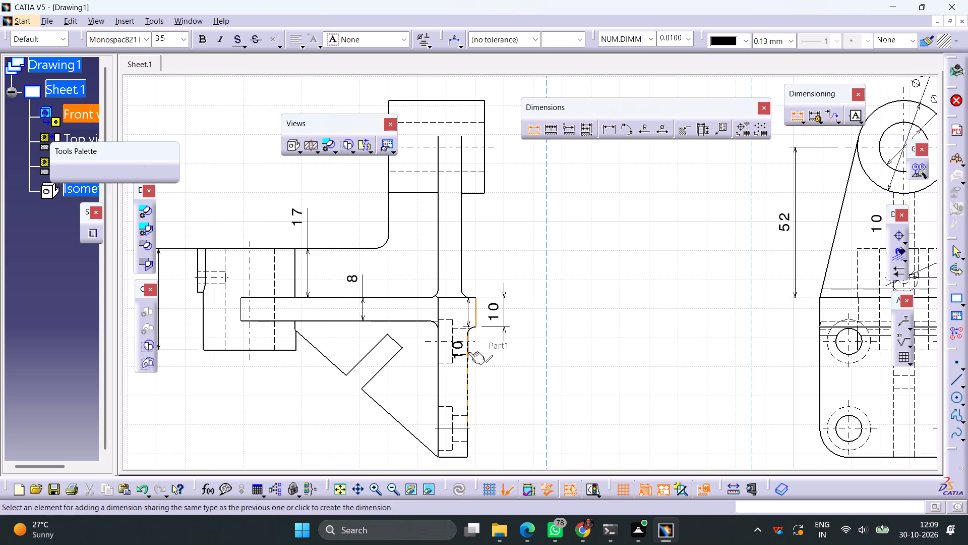
{"action": "left_click", "coordinate": [501, 279]}
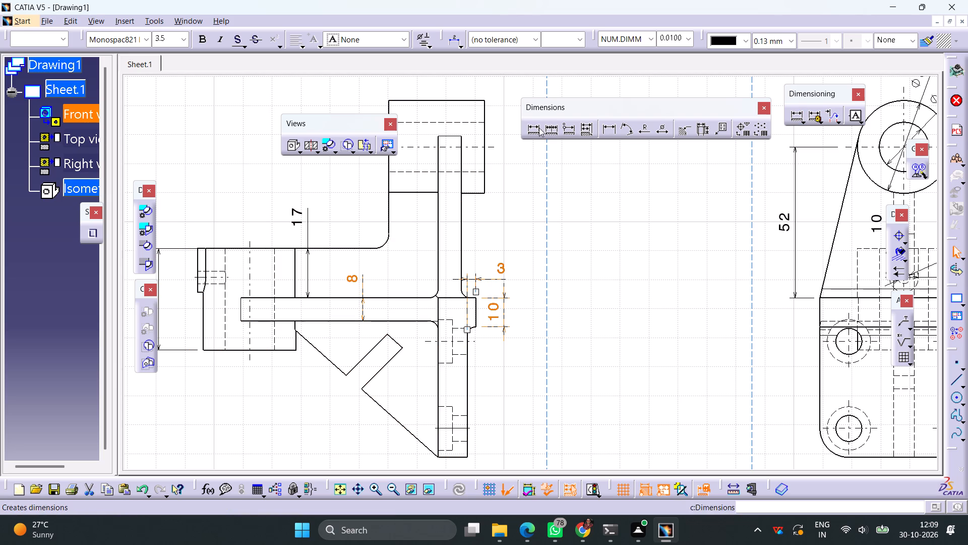
In the front view, dimension the widths of the upright web's top edge and the lower vertical plate's bottom edge.
{"action": "left_click", "coordinate": [538, 127]}
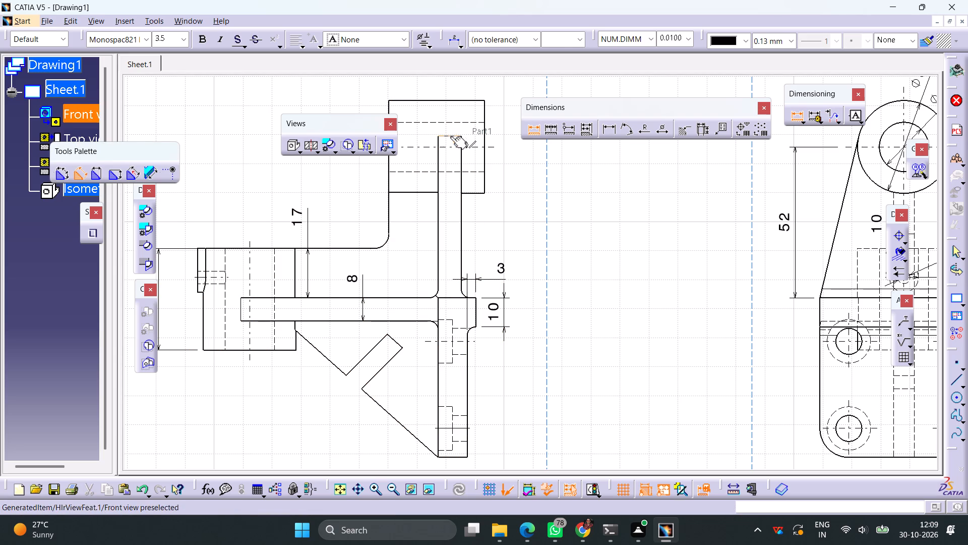
{"action": "left_click", "coordinate": [450, 136]}
{"action": "left_click", "coordinate": [507, 137]}
{"action": "left_click", "coordinate": [529, 130]}
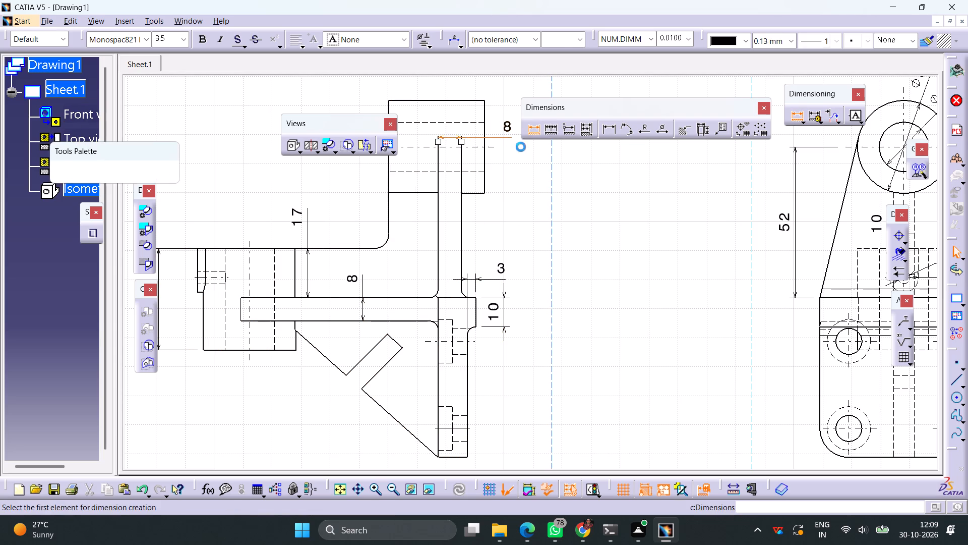
{"action": "left_click", "coordinate": [460, 457]}
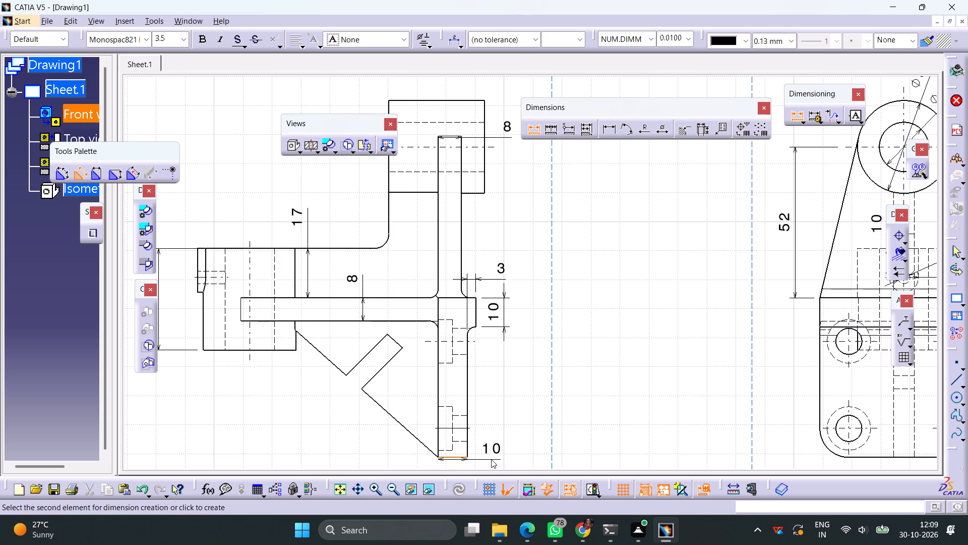
{"action": "left_click", "coordinate": [497, 459]}
In the front view, dimension the short vertical edge between the horizontal rib and the start of the diagonal gusset edge.
{"action": "middle_click_drag", "start_coordinate": [501, 413], "coordinate": [534, 361]}
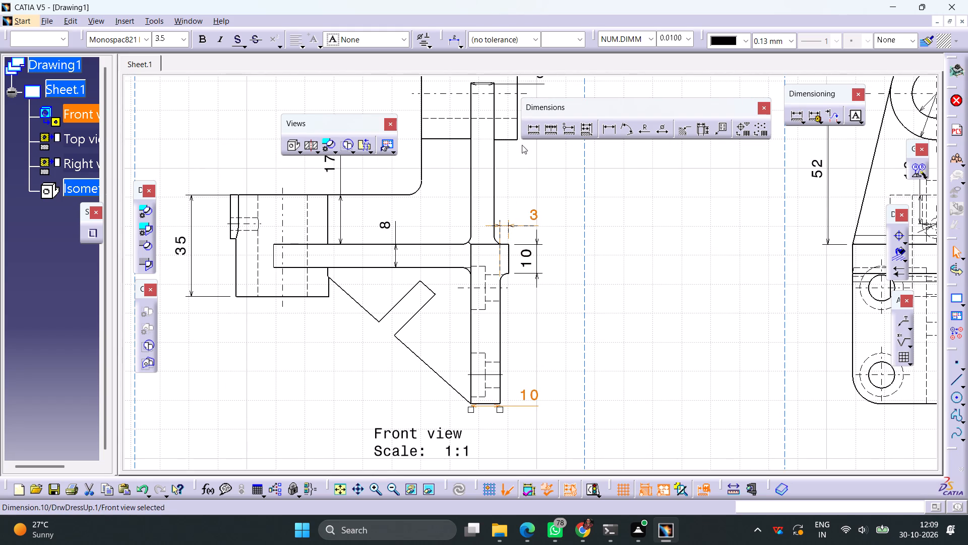
{"action": "left_click", "coordinate": [526, 134]}
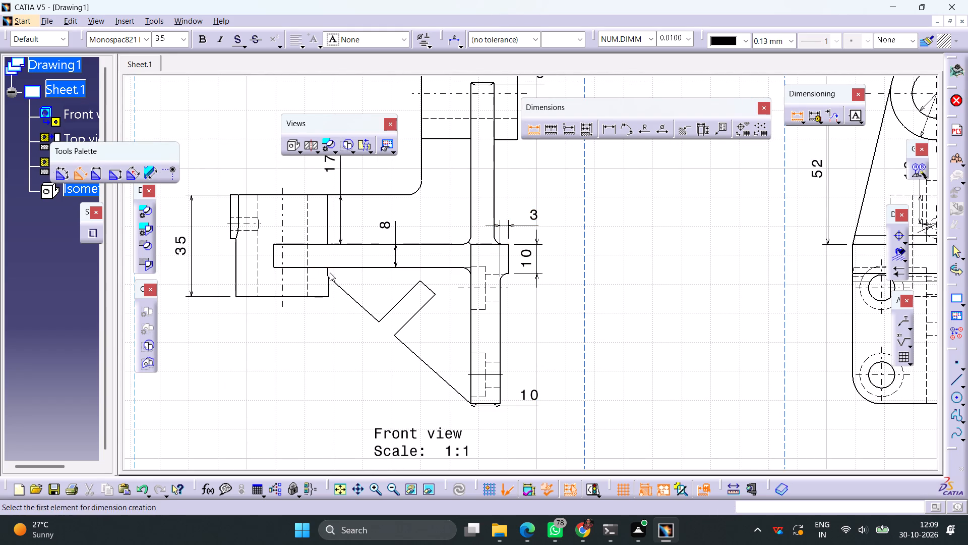
{"action": "left_click", "coordinate": [328, 274]}
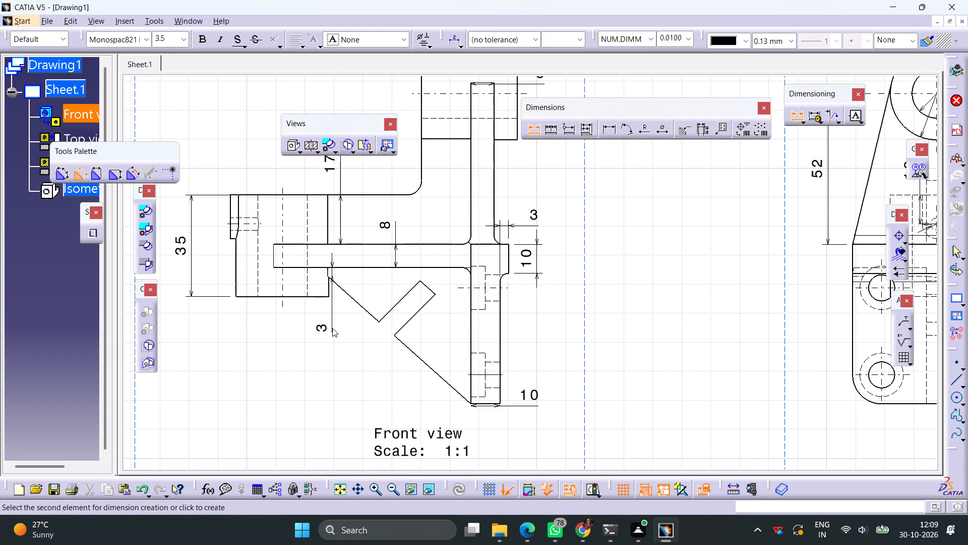
{"action": "left_click", "coordinate": [347, 335]}
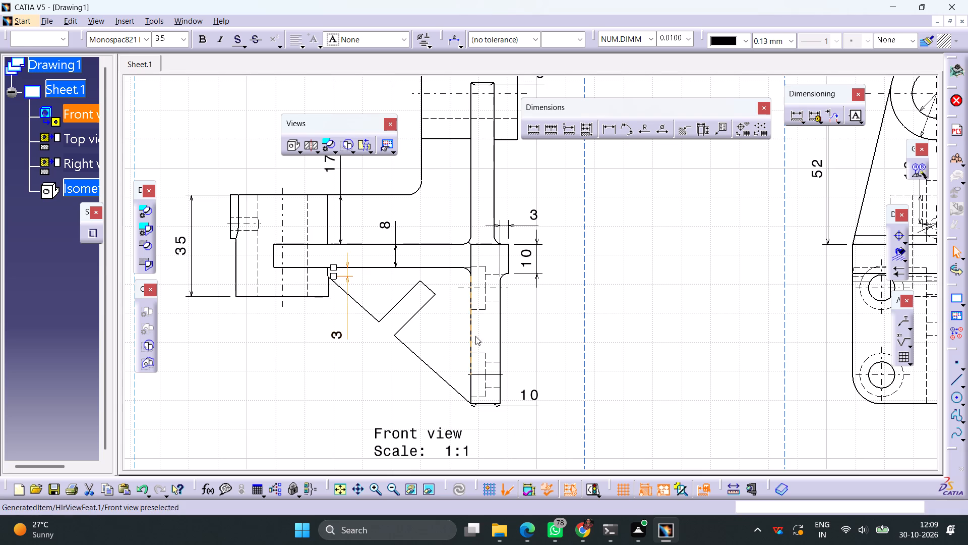
In the front view, dimension the distance between the two parallel slanted edges at the middle of the diagonal gusset.
{"action": "left_click", "coordinate": [529, 132]}
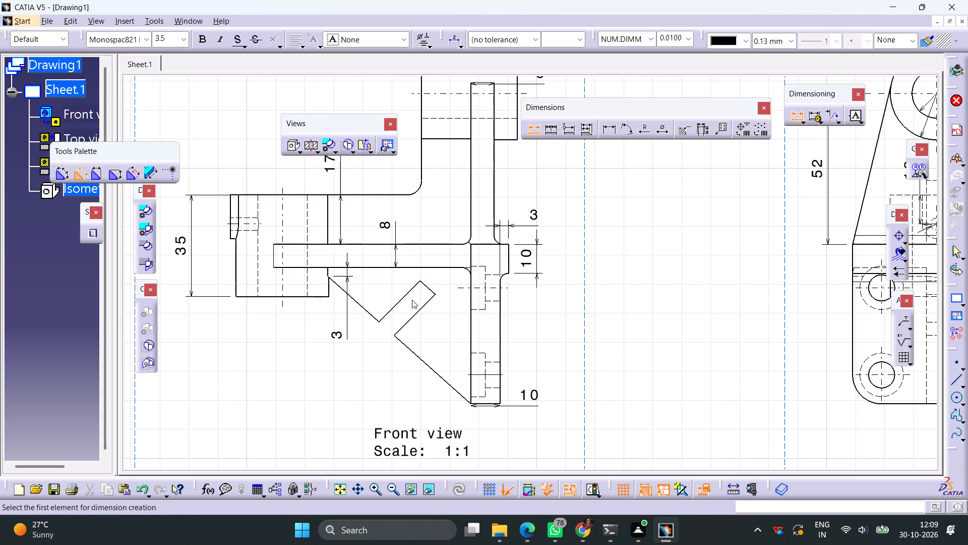
{"action": "left_click", "coordinate": [394, 307]}
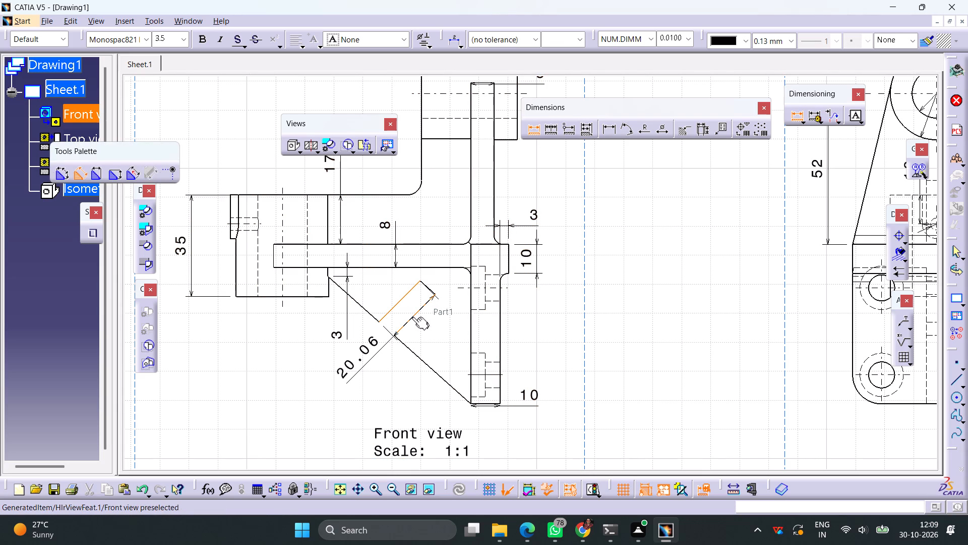
{"action": "left_click", "coordinate": [411, 317]}
{"action": "left_click", "coordinate": [365, 364]}
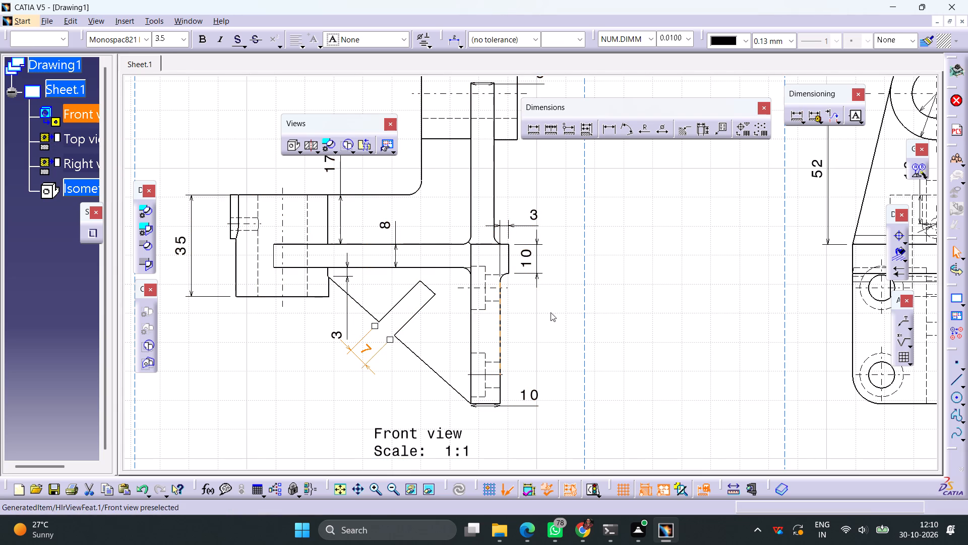
In the top view, dimension the width of the central rib joining the round boss to the rectangular boss outline.
{"action": "middle_click_drag", "start_coordinate": [549, 304], "coordinate": [554, 373], "text": "ctrl"}
{"action": "middle_click_drag", "start_coordinate": [569, 254], "coordinate": [554, 336]}
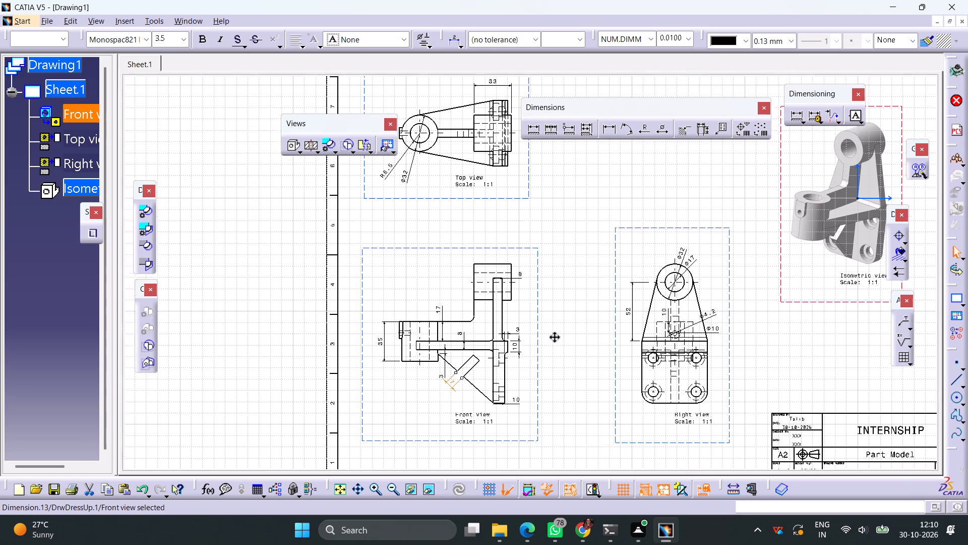
{"action": "middle_click_drag", "start_coordinate": [554, 336], "coordinate": [553, 338]}
{"action": "scroll", "coordinate": [553, 338], "scroll_direction": "up", "scroll_amount": 1}
{"action": "left_click", "coordinate": [530, 130]}
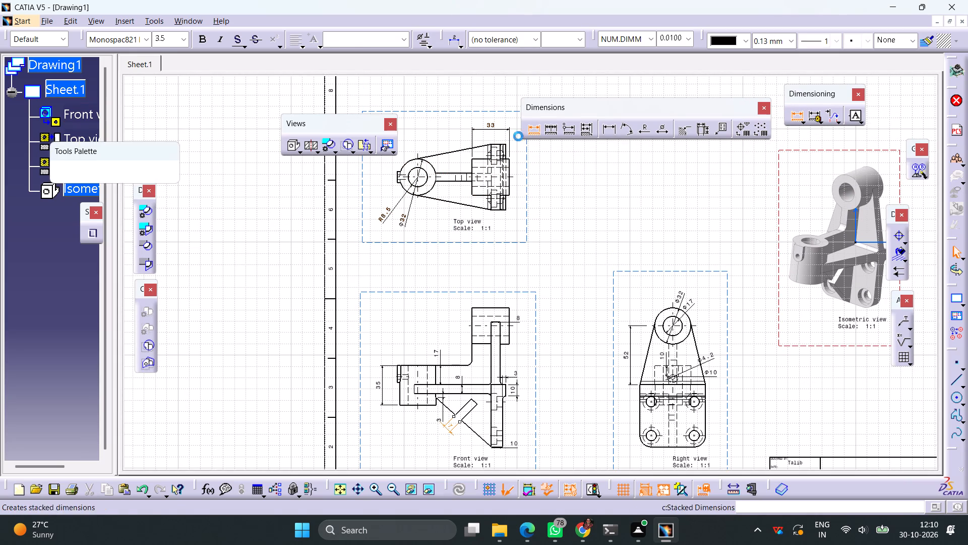
{"action": "middle_click_drag", "start_coordinate": [455, 220], "coordinate": [471, 130], "text": "ctrl"}
{"action": "middle_click_drag", "start_coordinate": [462, 163], "coordinate": [607, 402]}
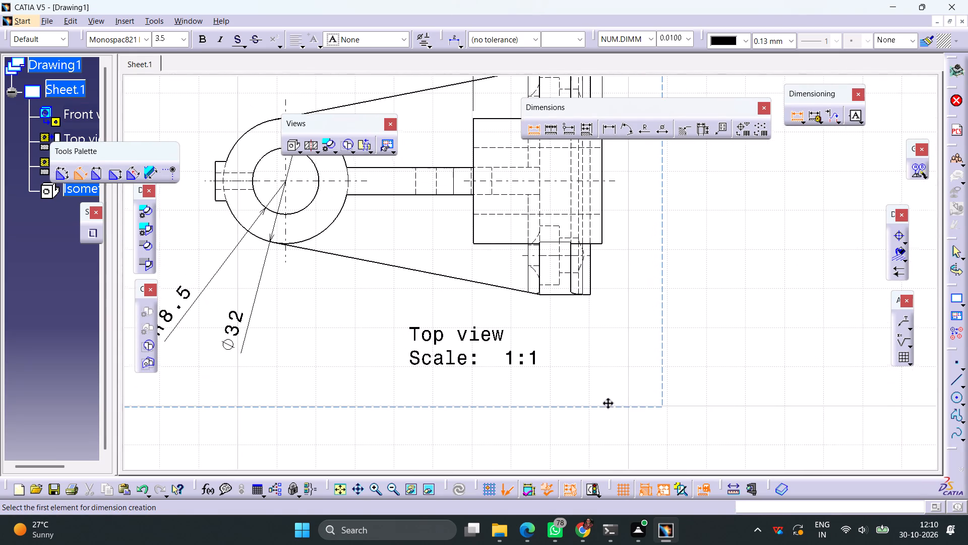
{"action": "middle_click_drag", "start_coordinate": [607, 402], "coordinate": [608, 402]}
{"action": "middle_click_drag", "start_coordinate": [457, 240], "coordinate": [460, 264], "text": "ctrl"}
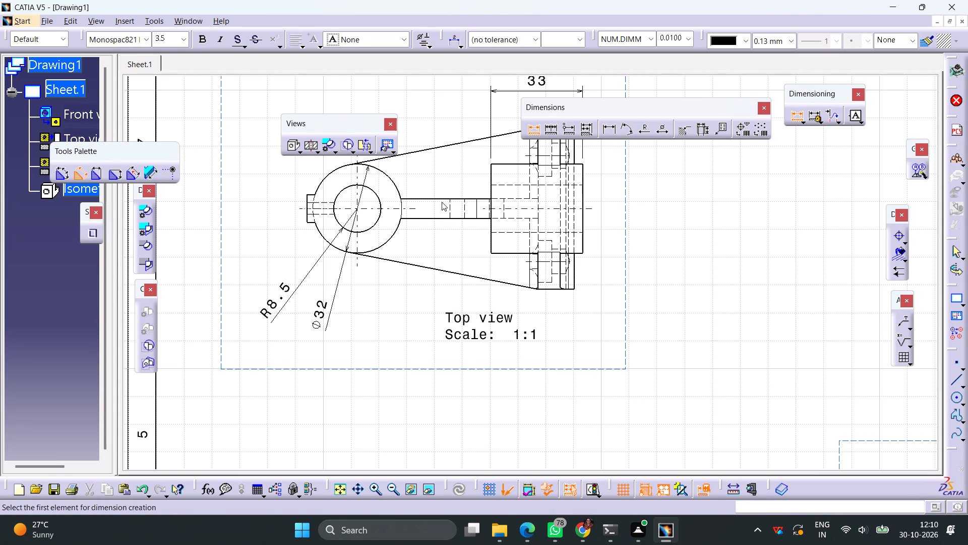
{"action": "left_click", "coordinate": [442, 199]}
{"action": "left_click", "coordinate": [436, 218]}
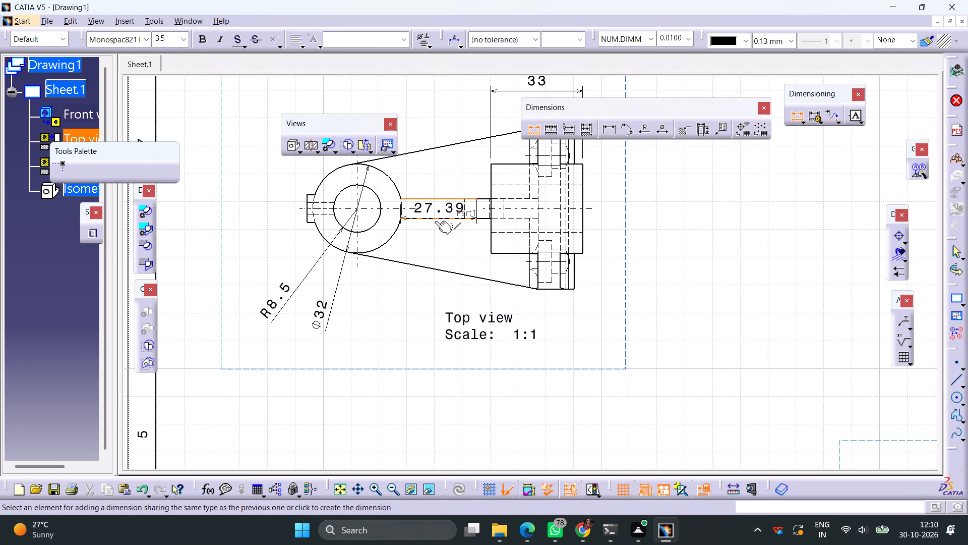
{"action": "left_click", "coordinate": [419, 307]}
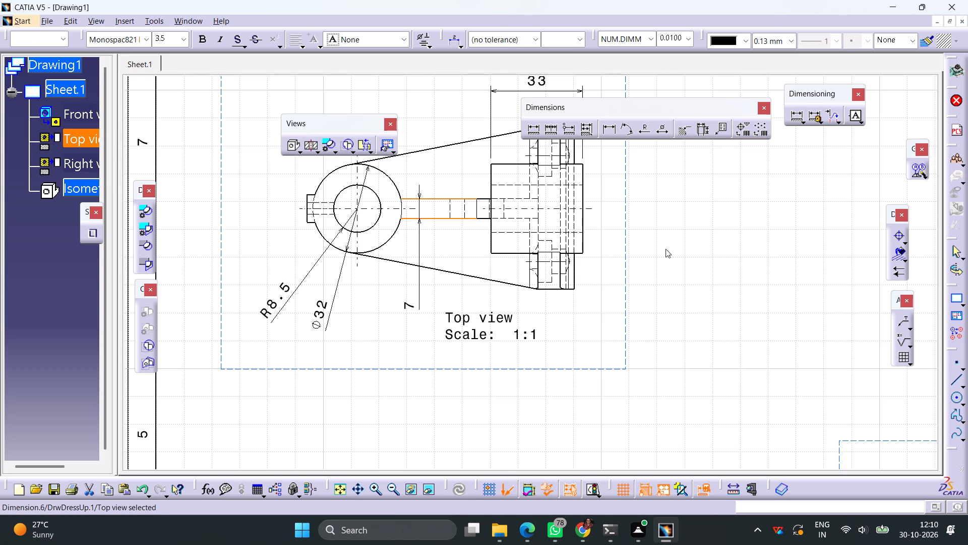
Hide the drawing grid and the view frames on the sheet.
{"action": "middle_click_drag", "start_coordinate": [667, 248], "coordinate": [665, 317], "text": "ctrl"}
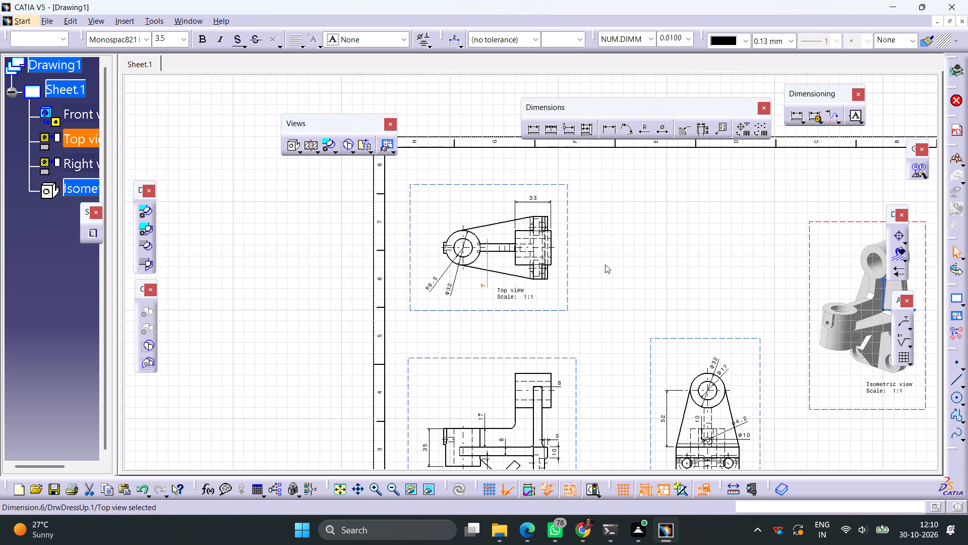
{"action": "left_click", "coordinate": [617, 490]}
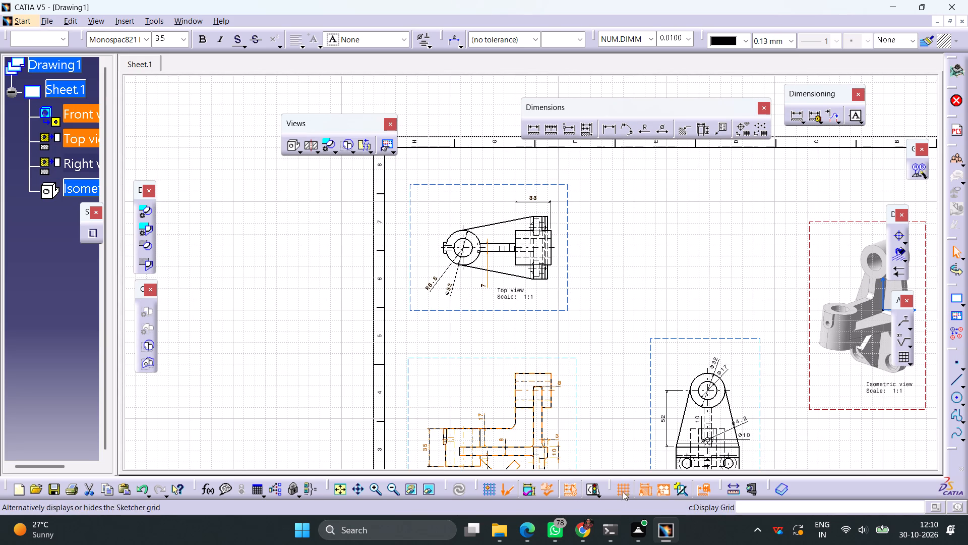
{"action": "left_click", "coordinate": [664, 493]}
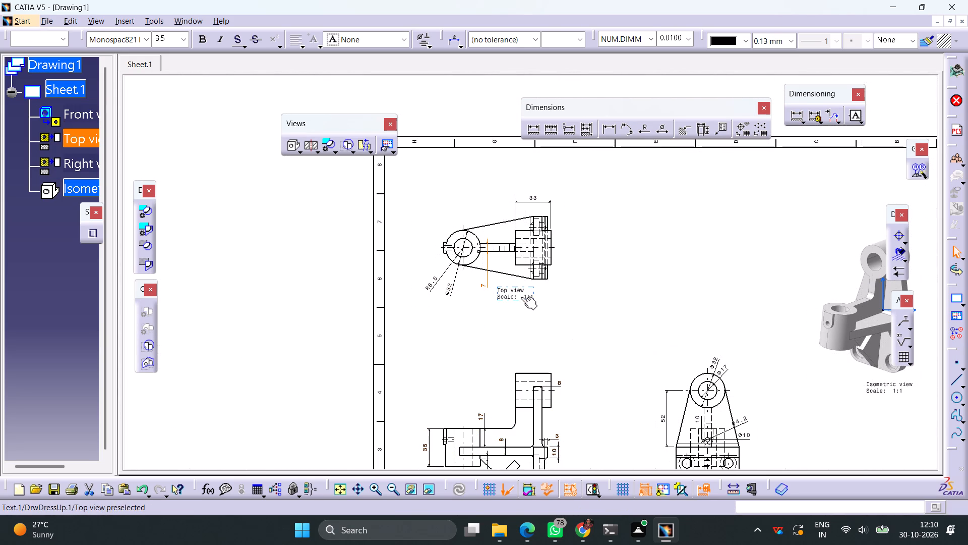
Enlarge the "Top view Scale: 1:1" label's font size to 7.0 mm.
{"action": "double_click", "coordinate": [519, 296]}
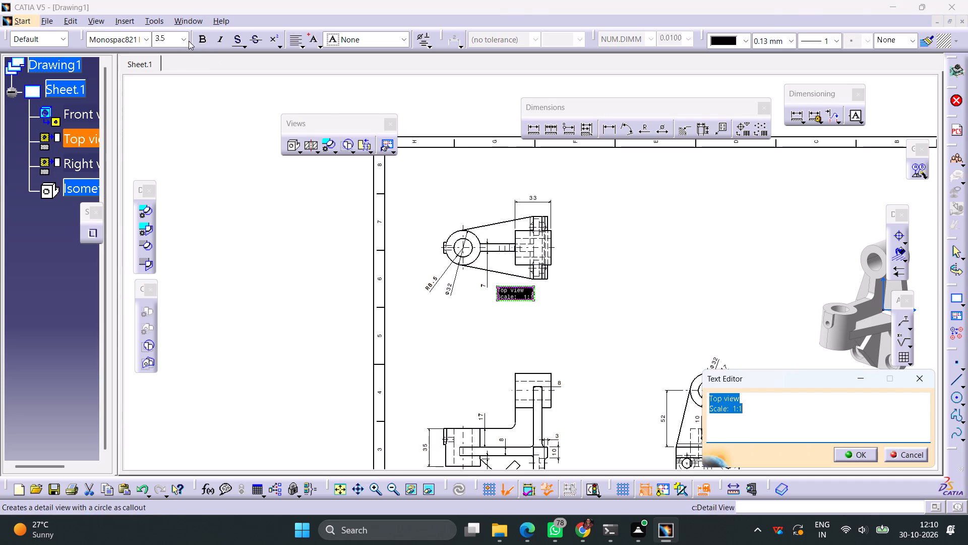
{"action": "left_click", "coordinate": [181, 39]}
{"action": "left_click", "coordinate": [176, 94]}
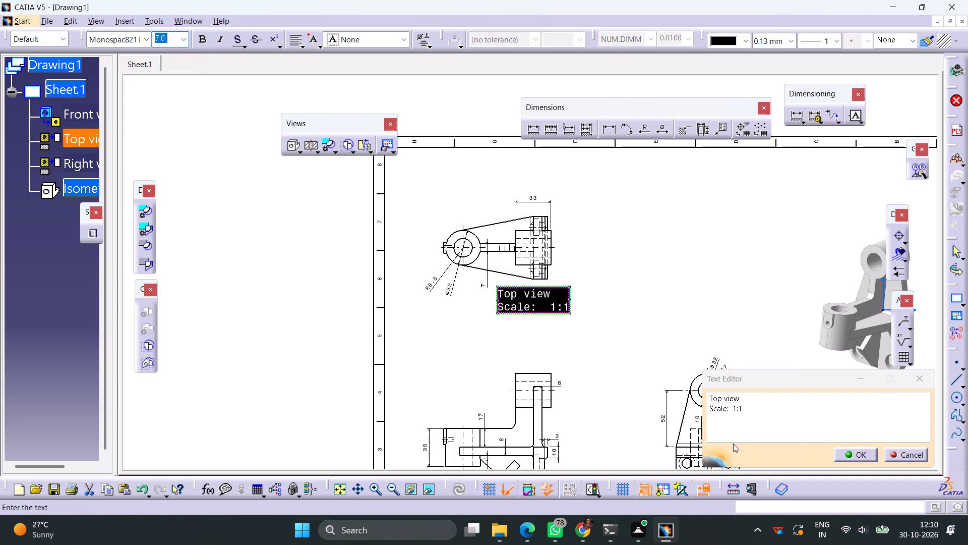
{"action": "left_click", "coordinate": [856, 458]}
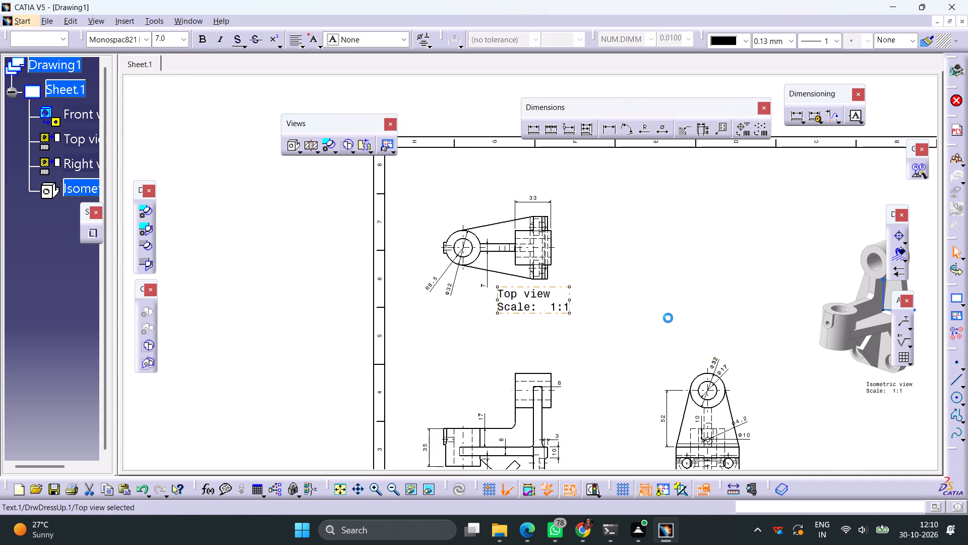
{"action": "left_click", "coordinate": [668, 318]}
Enlarge the "Front view Scale: 1:1" label's font size to 7.0 mm.
{"action": "middle_click_drag", "start_coordinate": [632, 297], "coordinate": [630, 323], "text": "ctrl"}
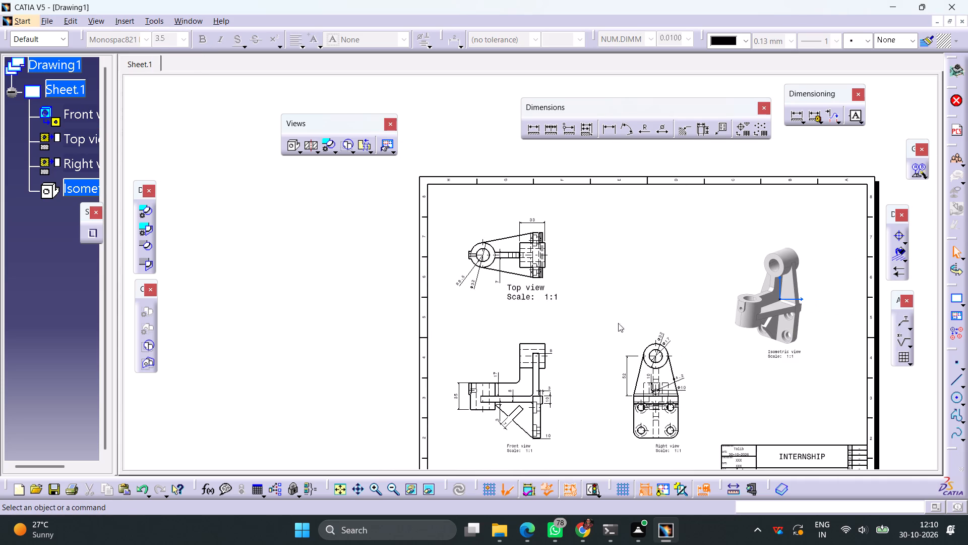
{"action": "middle_click_drag", "start_coordinate": [604, 328], "coordinate": [573, 240]}
{"action": "double_click", "coordinate": [487, 362]}
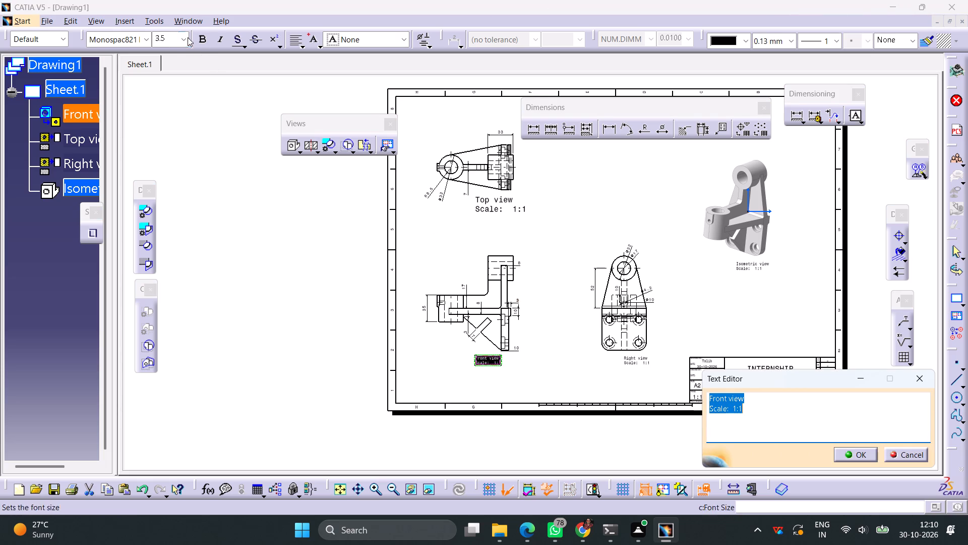
{"action": "left_click", "coordinate": [185, 37]}
{"action": "left_click", "coordinate": [192, 93]}
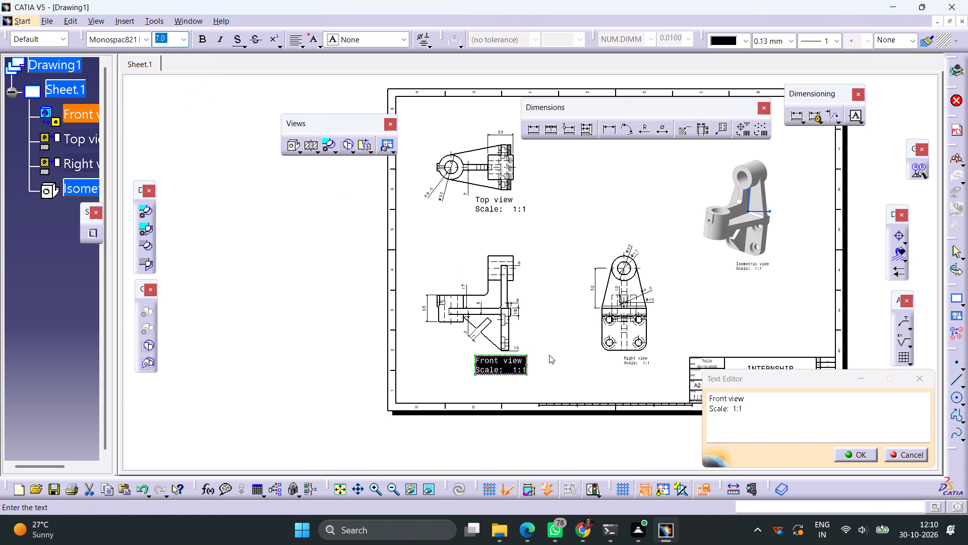
{"action": "left_click", "coordinate": [556, 338]}
Enlarge the "Right view Scale: 1:1" label's font size to 7.0 mm.
{"action": "left_click", "coordinate": [634, 364]}
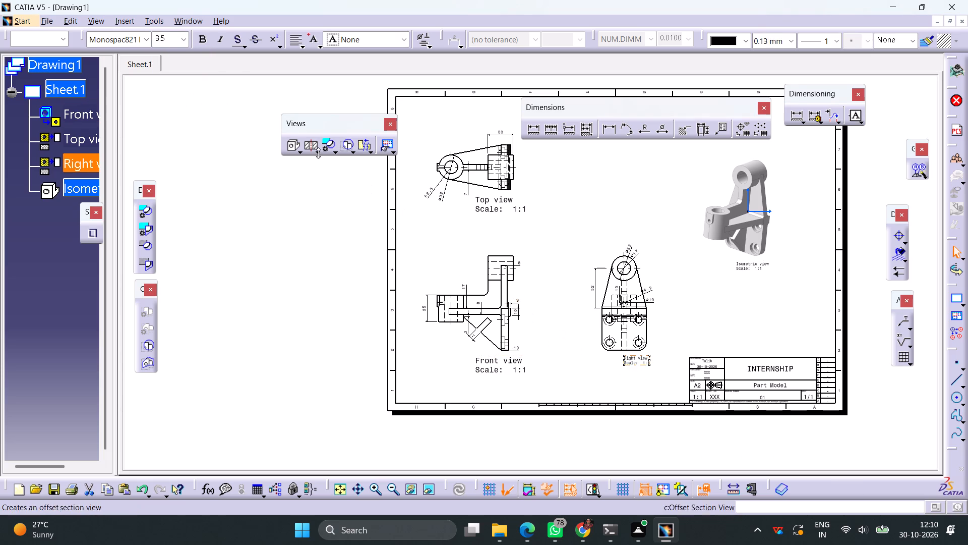
{"action": "left_click", "coordinate": [186, 38]}
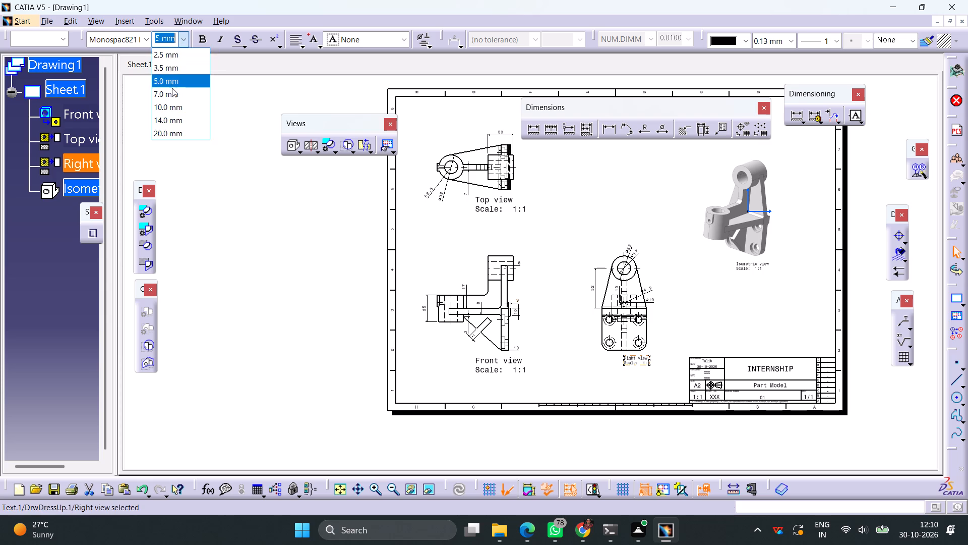
{"action": "left_click", "coordinate": [172, 89]}
{"action": "left_click", "coordinate": [312, 290]}
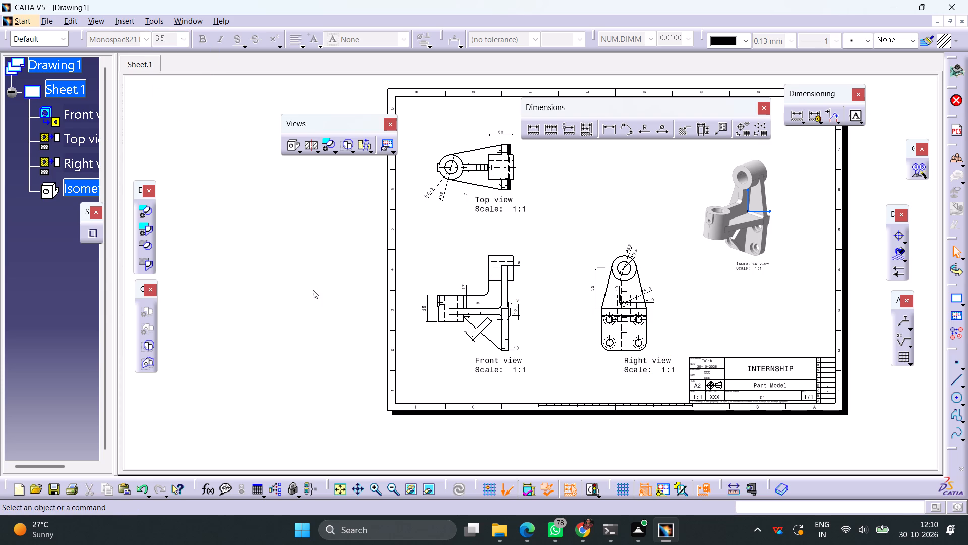
Save the drawing as Drawing1 in CATDrawing format in the internship folder, proceeding without saving the part it points to.
{"action": "middle_click_drag", "start_coordinate": [699, 280], "coordinate": [684, 309], "text": "ctrl"}
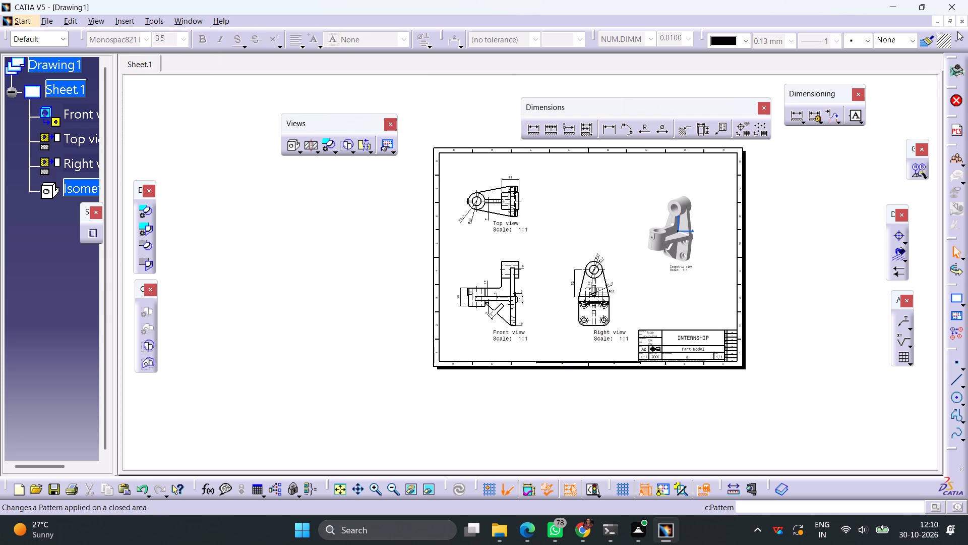
{"action": "left_click", "coordinate": [49, 24]}
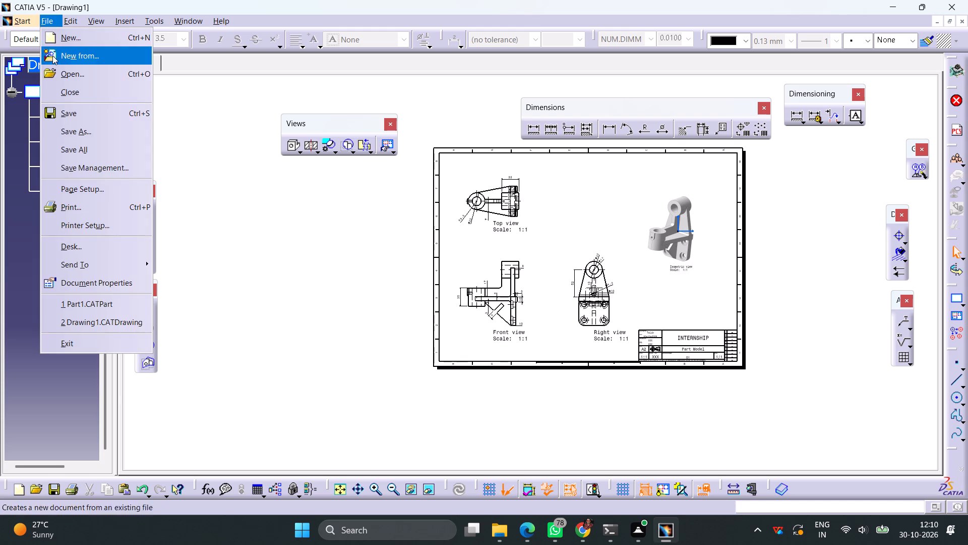
{"action": "left_click", "coordinate": [97, 138]}
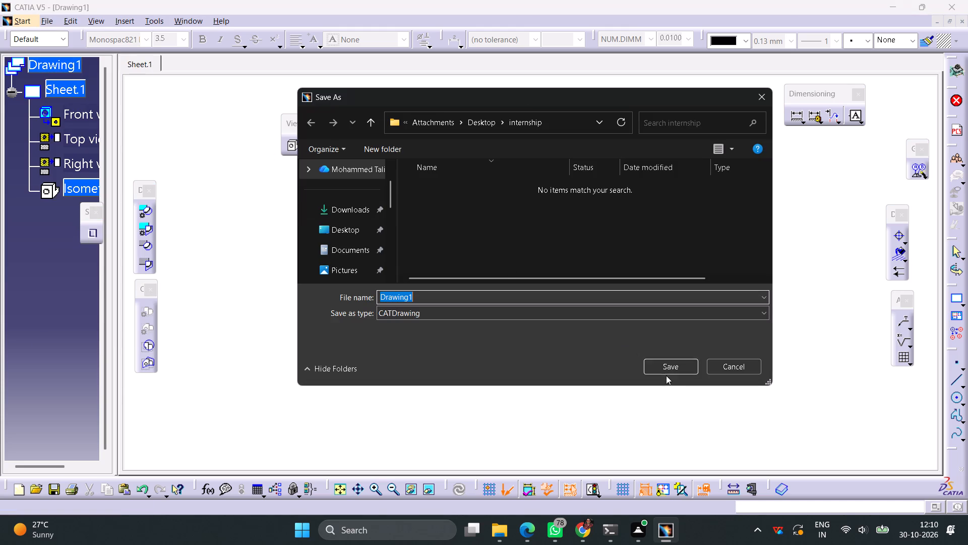
{"action": "left_click", "coordinate": [669, 369]}
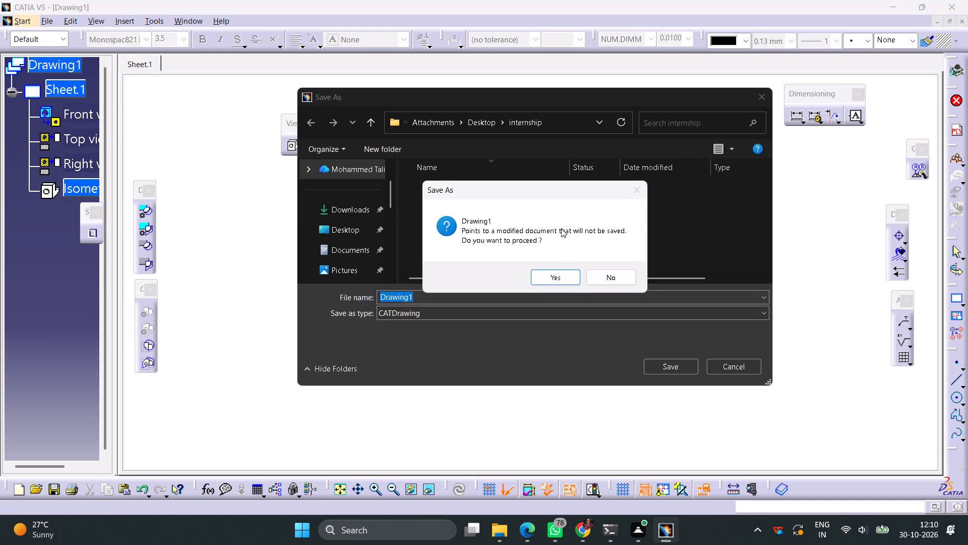
{"action": "left_click", "coordinate": [553, 281]}
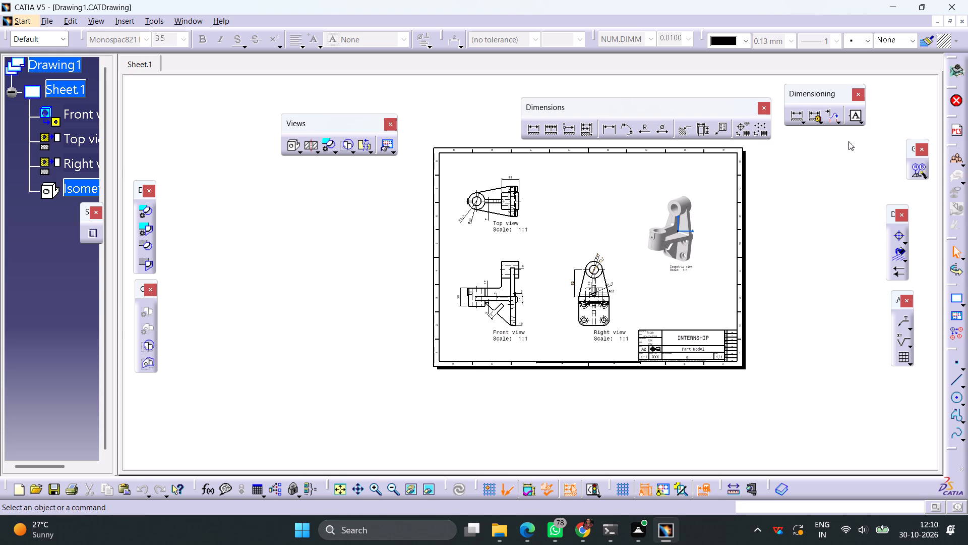
Close the drawing and the Part1 document without saving the changes to Part1.
{"action": "left_click", "coordinate": [962, 24]}
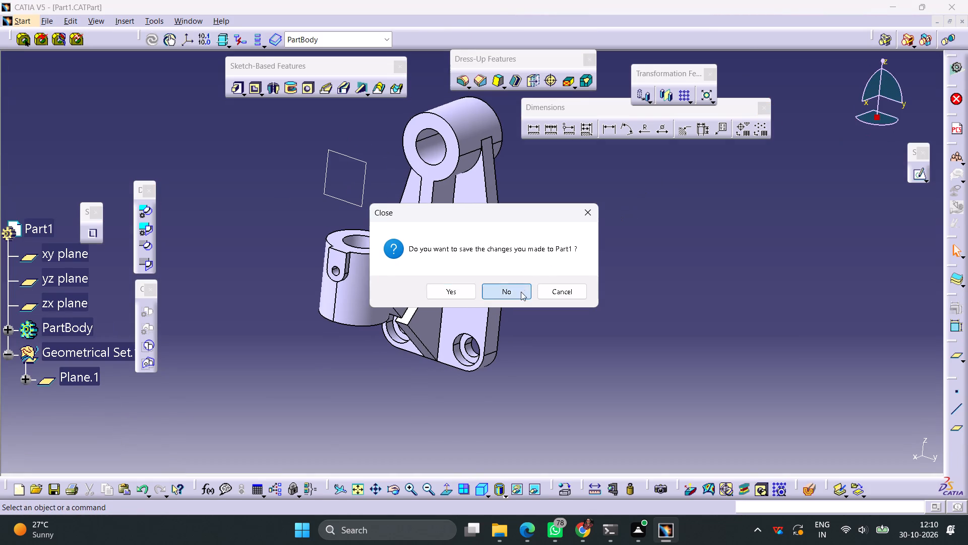
{"action": "left_click", "coordinate": [521, 291]}
{"action": "left_click", "coordinate": [962, 22]}
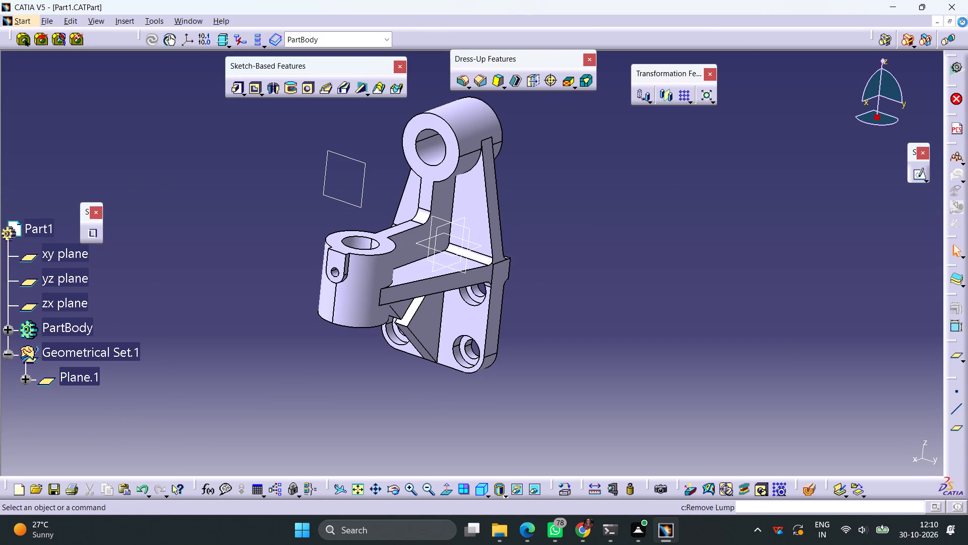
Stop the macro recording.
{"action": "left_click", "coordinate": [92, 235]}
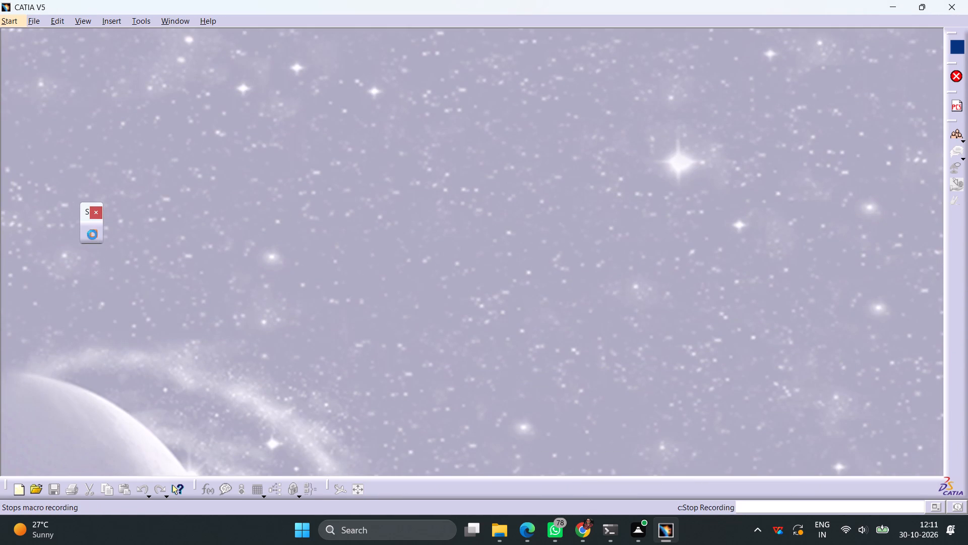